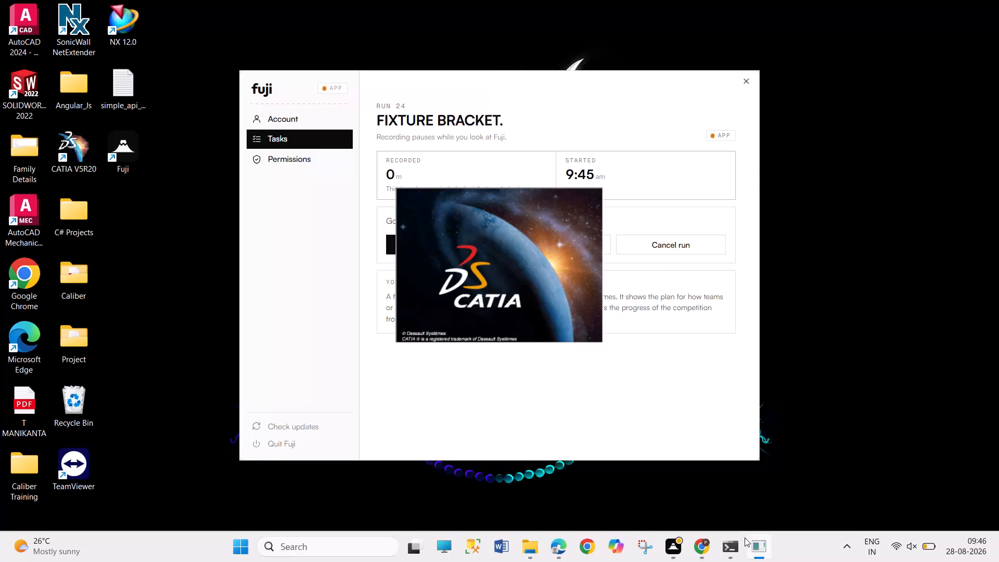
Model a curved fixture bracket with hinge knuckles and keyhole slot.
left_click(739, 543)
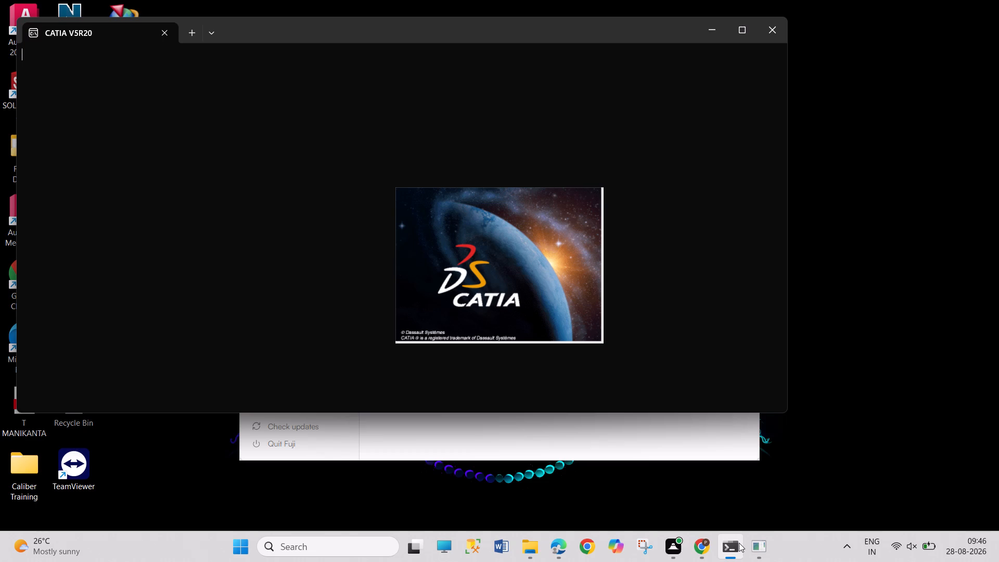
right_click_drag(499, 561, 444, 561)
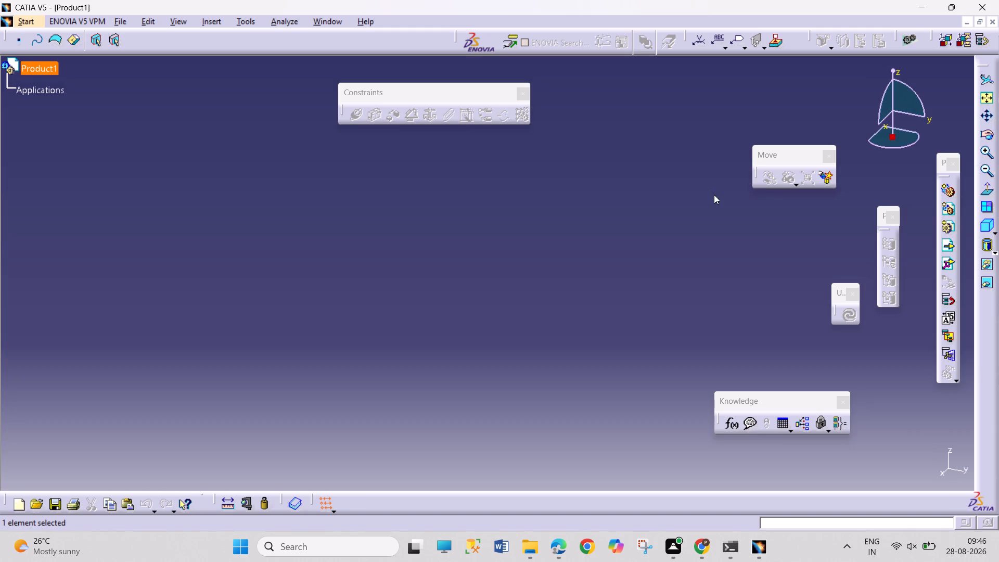
Close the empty default product and start a new part in the Part Design workbench.
left_click(991, 23)
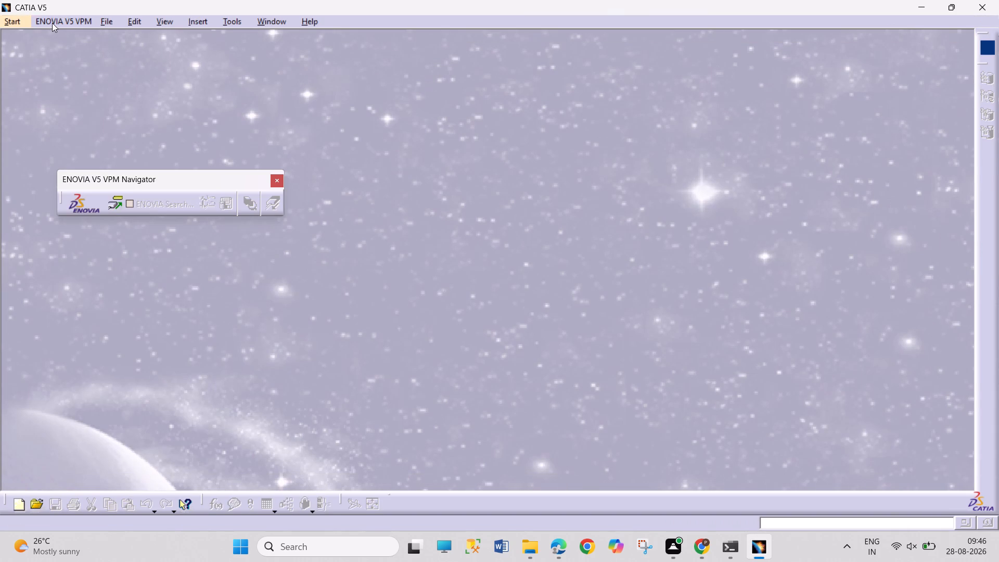
left_click(24, 22)
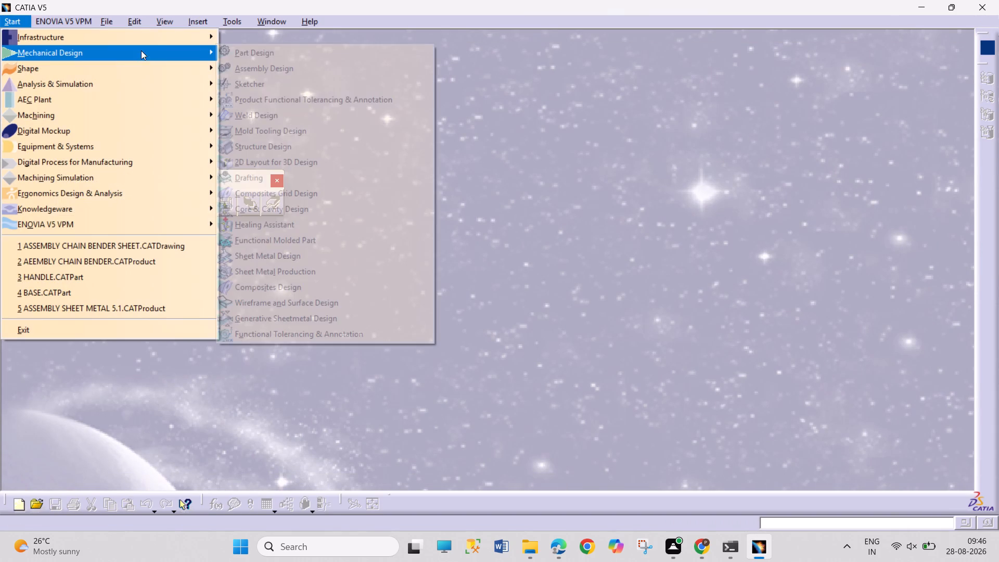
left_click(141, 50)
left_click(305, 58)
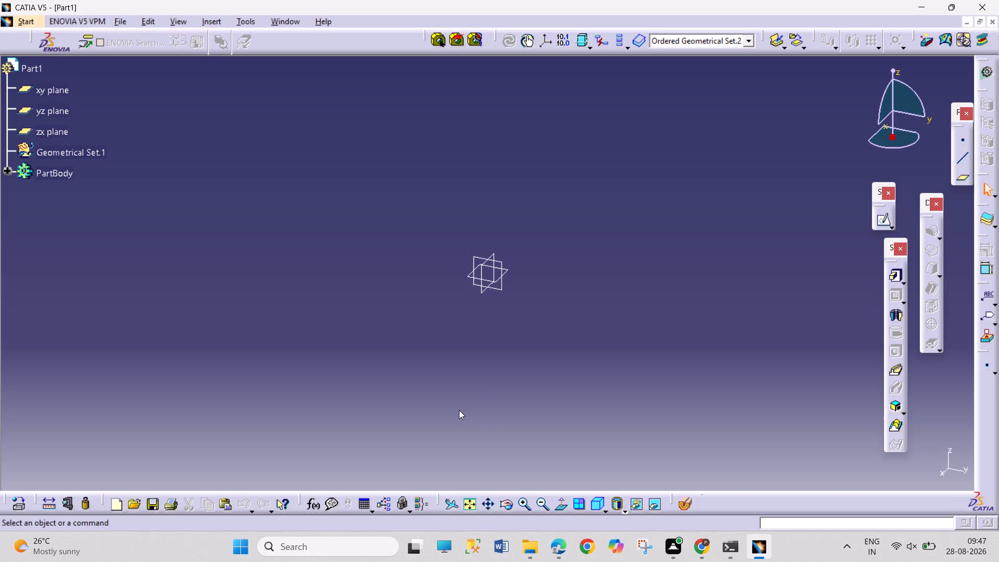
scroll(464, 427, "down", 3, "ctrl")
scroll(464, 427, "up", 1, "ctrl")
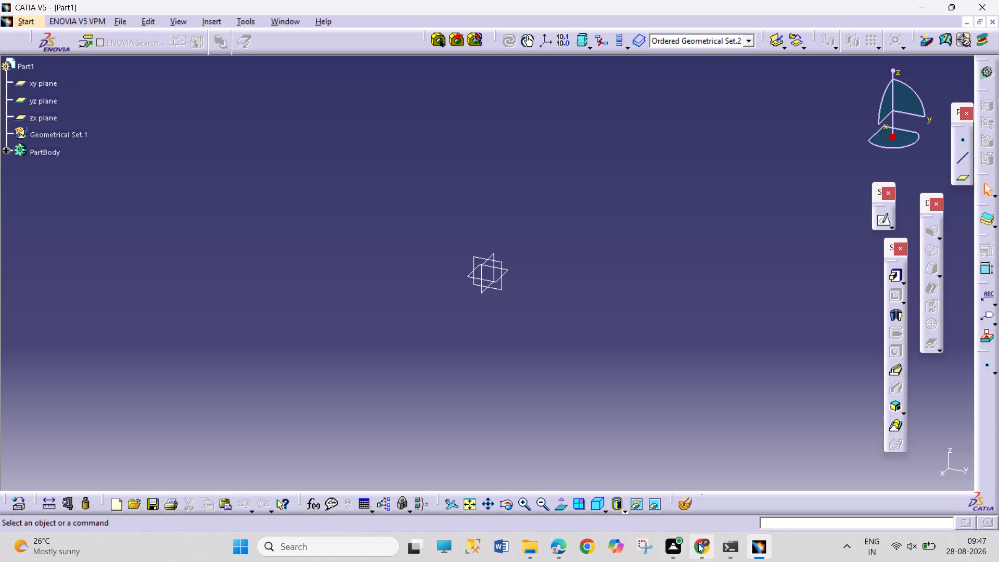
Switch to the mechanical practice drawing PDF in Microsoft Edge and rotate the sheet so its views read upright.
left_click(566, 543)
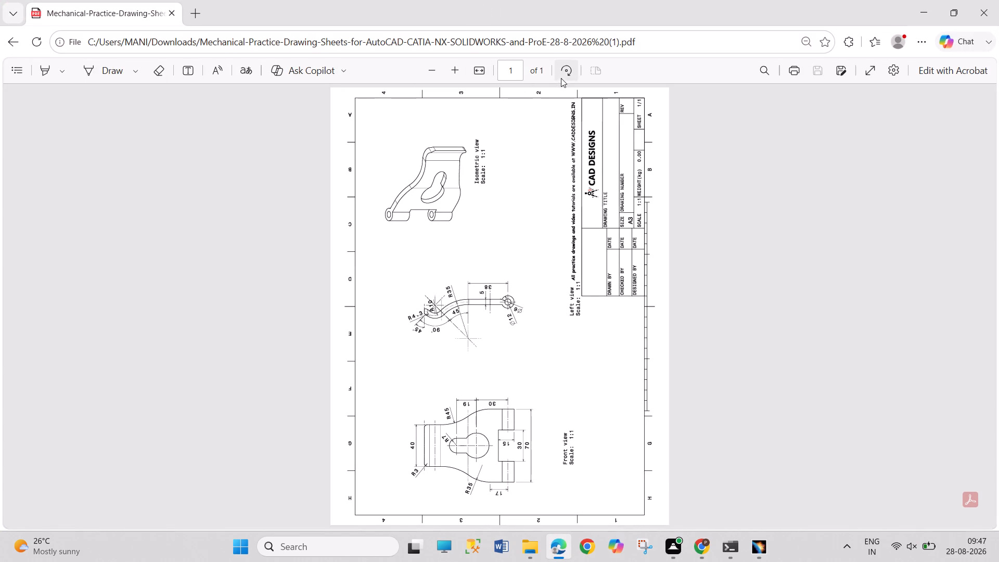
left_click(573, 72)
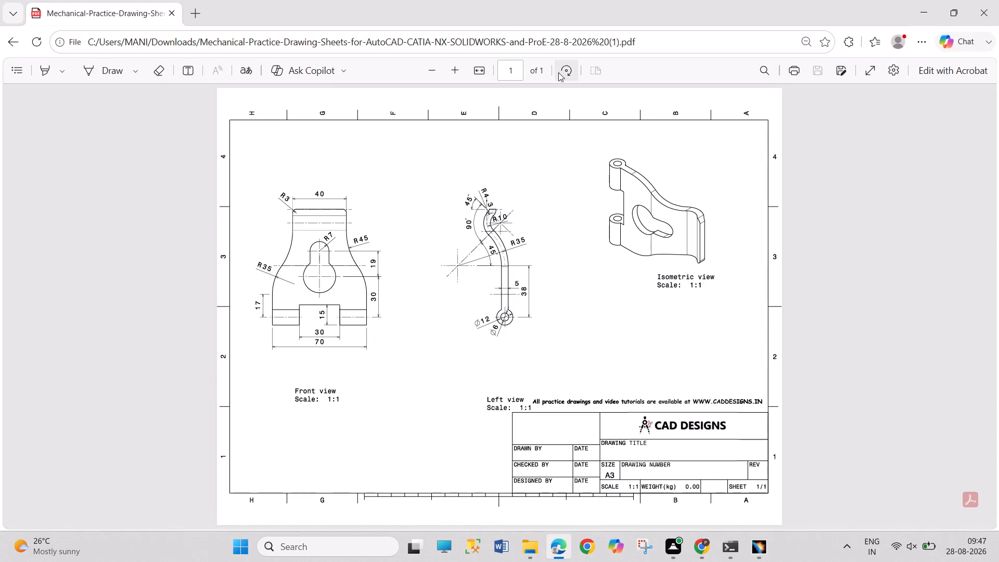
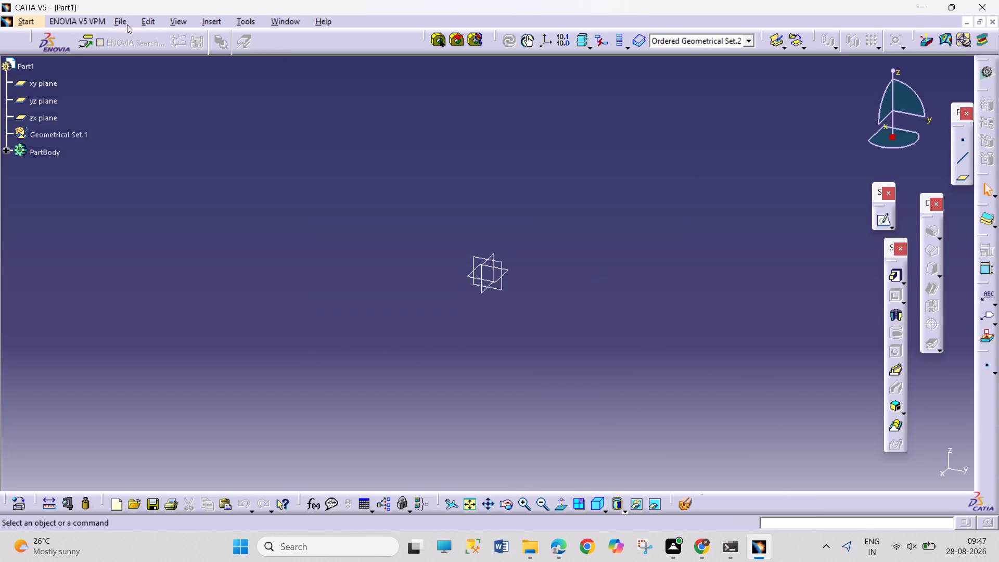
Start recording an MS VBScript macro named FIXTURE BRACKET JOURNAL.catvbs in the current macro library.
left_click(247, 21)
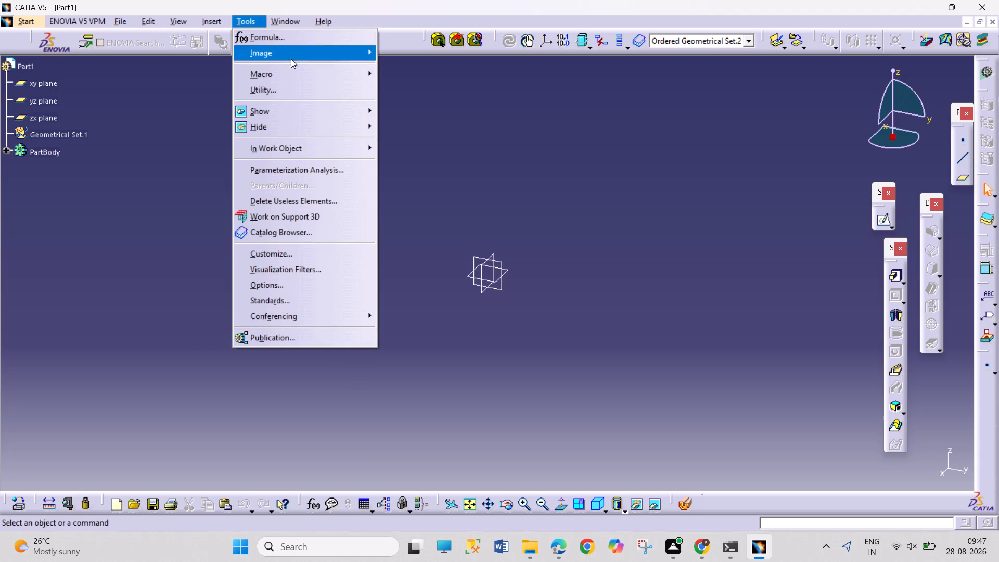
left_click(300, 71)
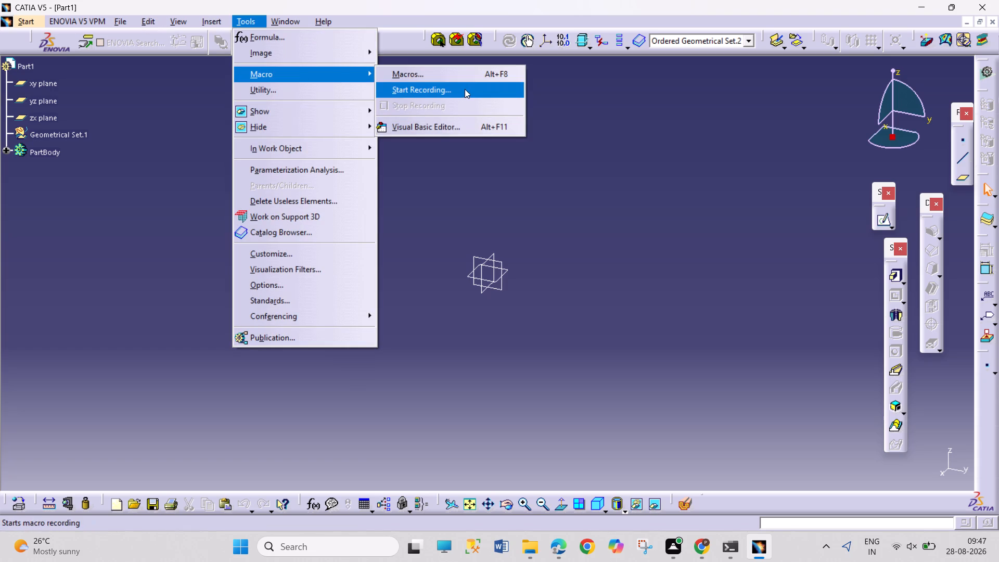
left_click(465, 90)
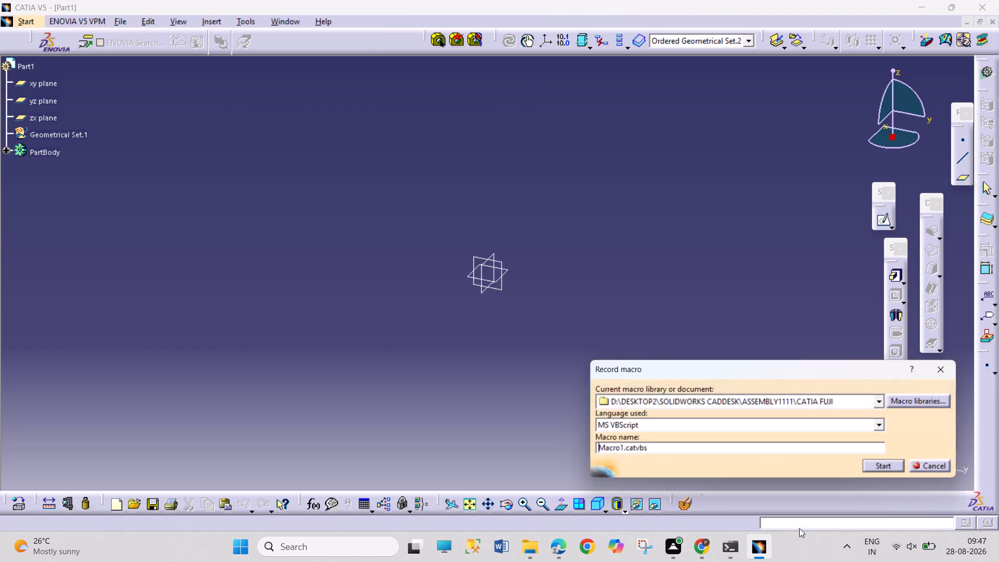
double_click(620, 448)
left_click(620, 448)
key("BackSpace")
key("BackSpace")
key("BackSpace")
key("BackSpace")
key("BackSpace")
key("BackSpace")
key("BackSpace")
key("BackSpace")
key("BackSpace")
key("BackSpace")
key("BackSpace")
key("BackSpace")
key("BackSpace")
key("BackSpace")
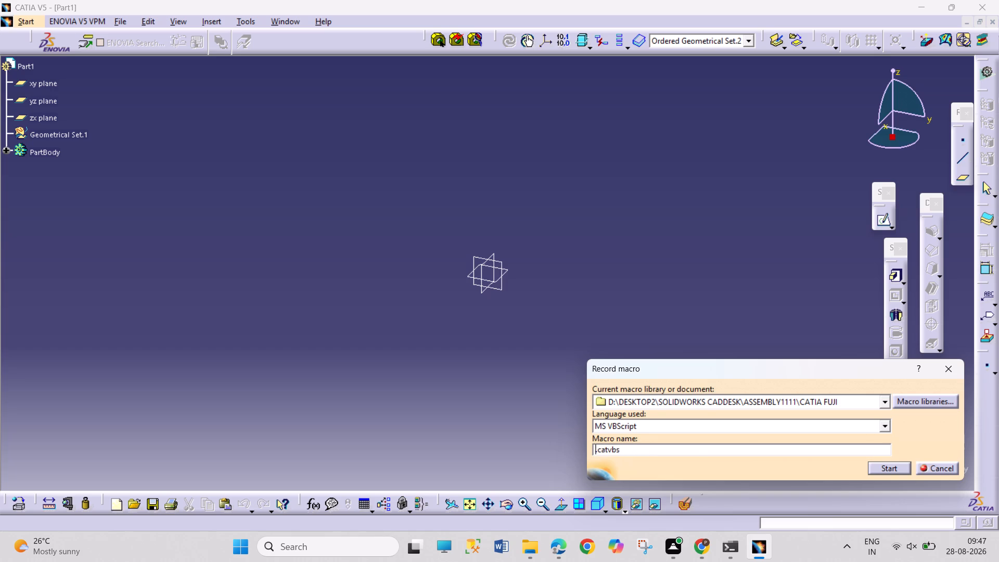
key("p")
key("BackSpace")
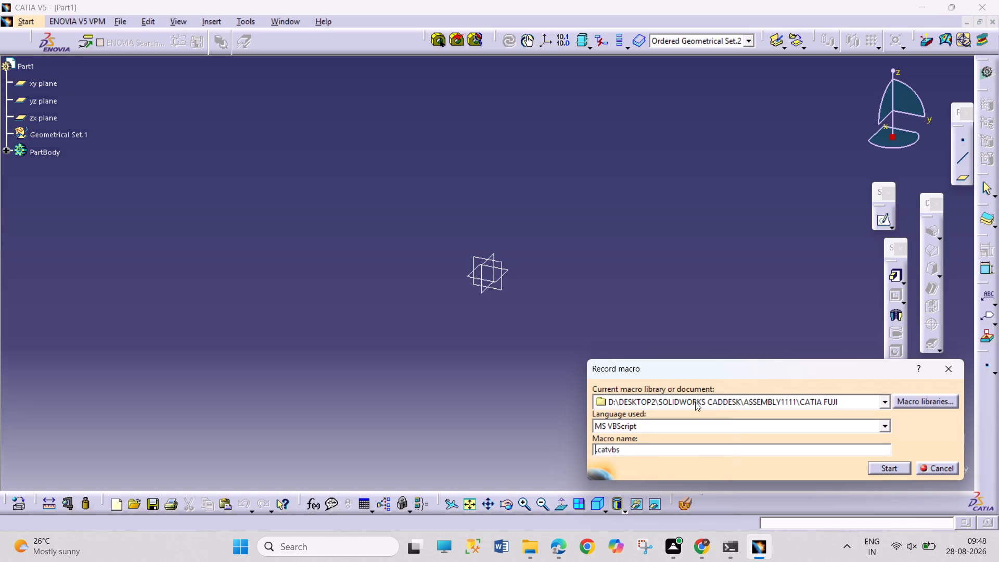
type("FIXTURE BRACKET")
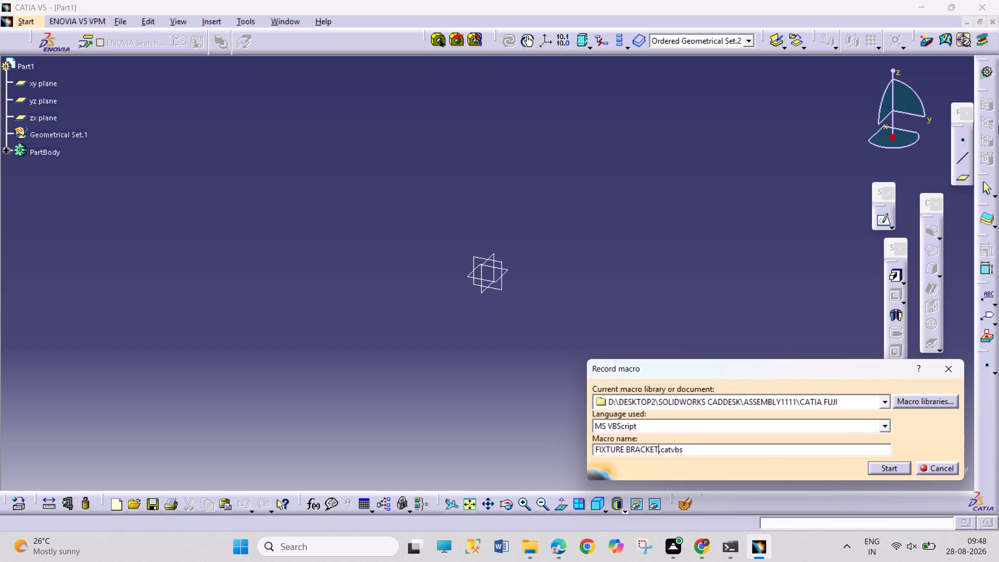
key("space")
type("JOURNA")
key("l")
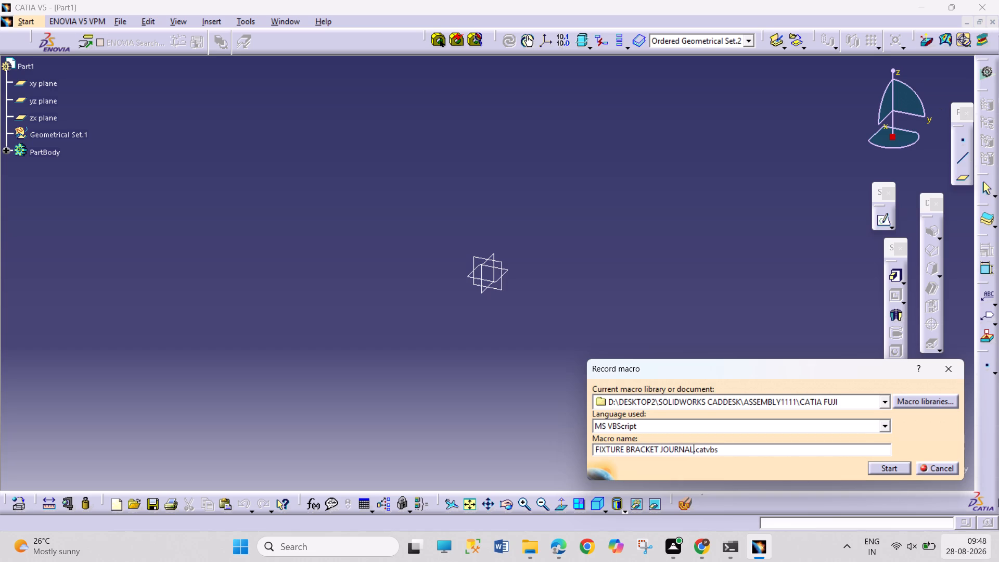
left_click(762, 447)
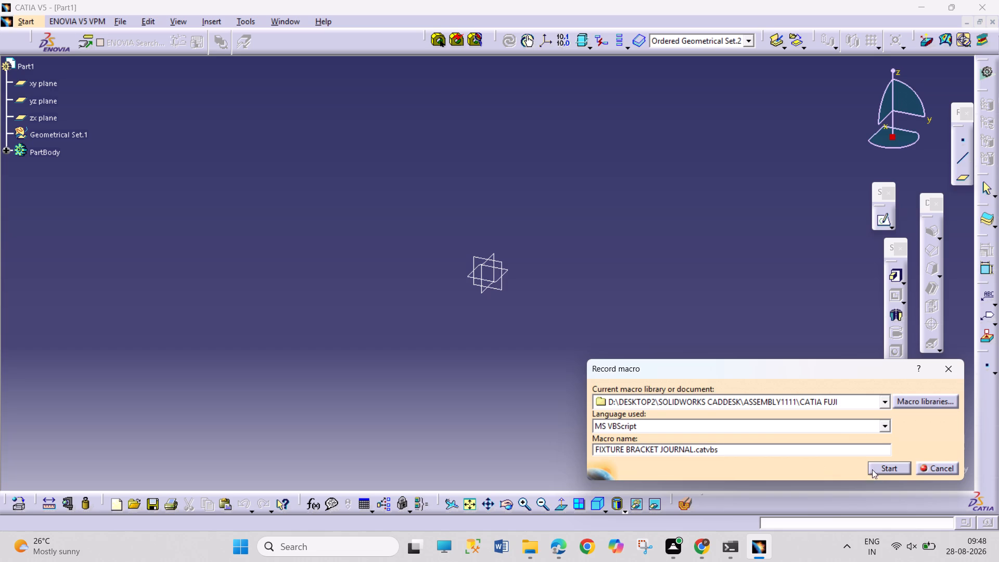
left_click(874, 467)
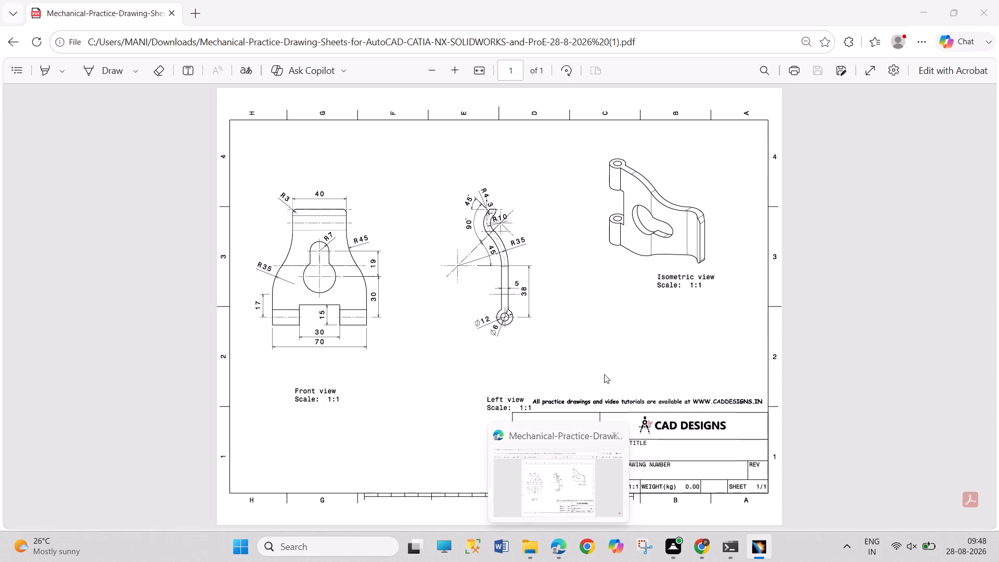
Open a sketch on the xy plane and draw a horizontal line about 70 mm long on the H axis, spanning the origin.
left_click(510, 274)
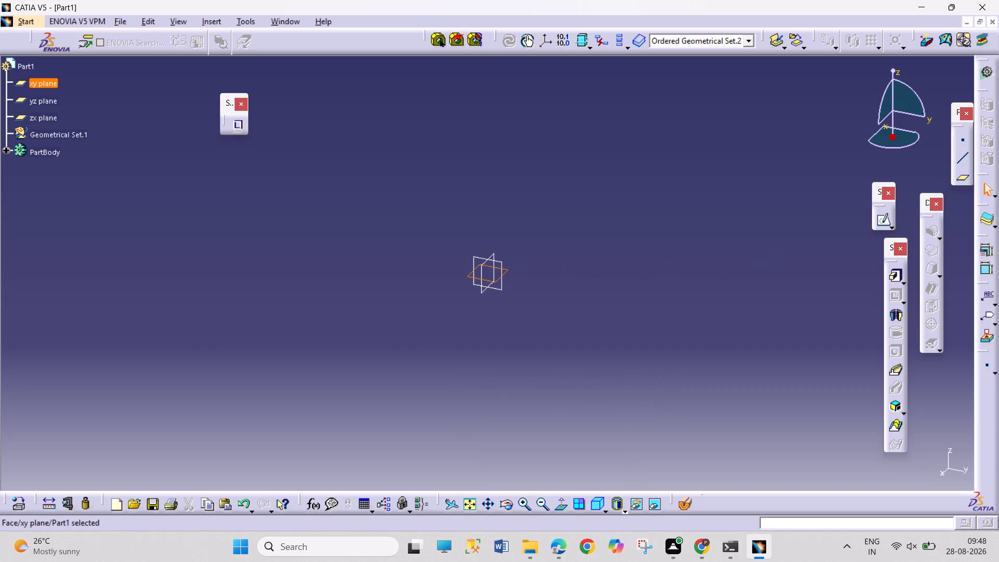
left_click(875, 221)
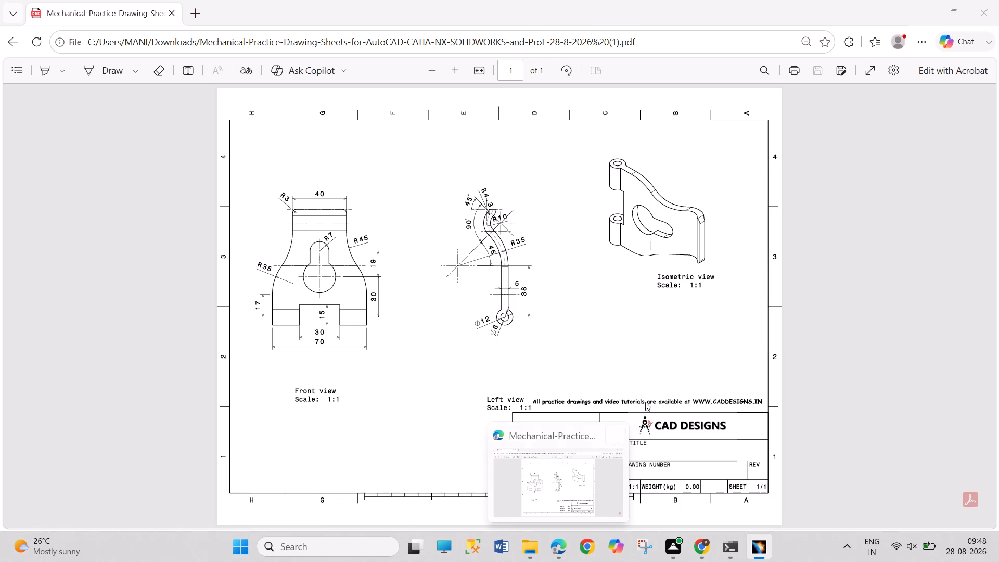
left_click(736, 114)
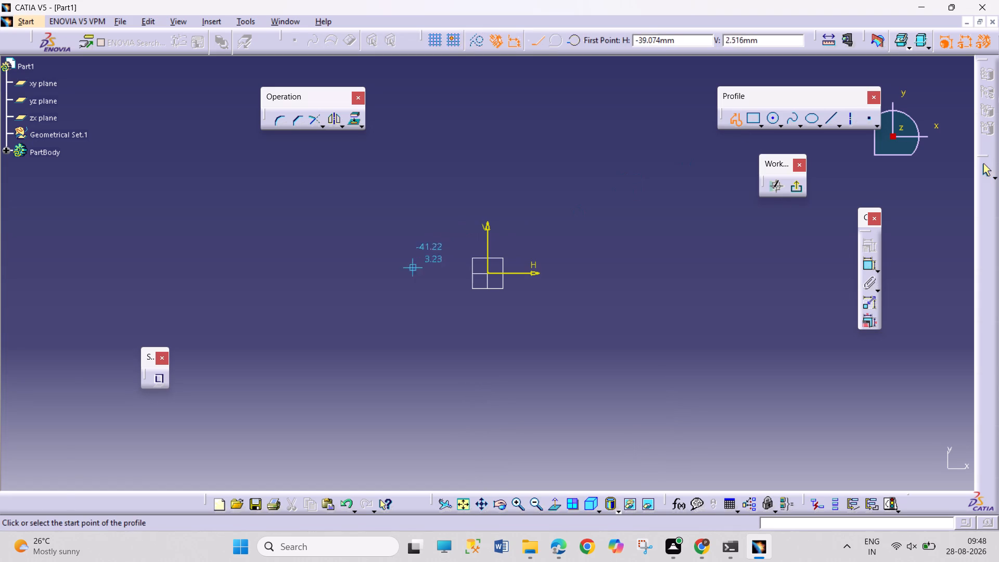
left_click(430, 274)
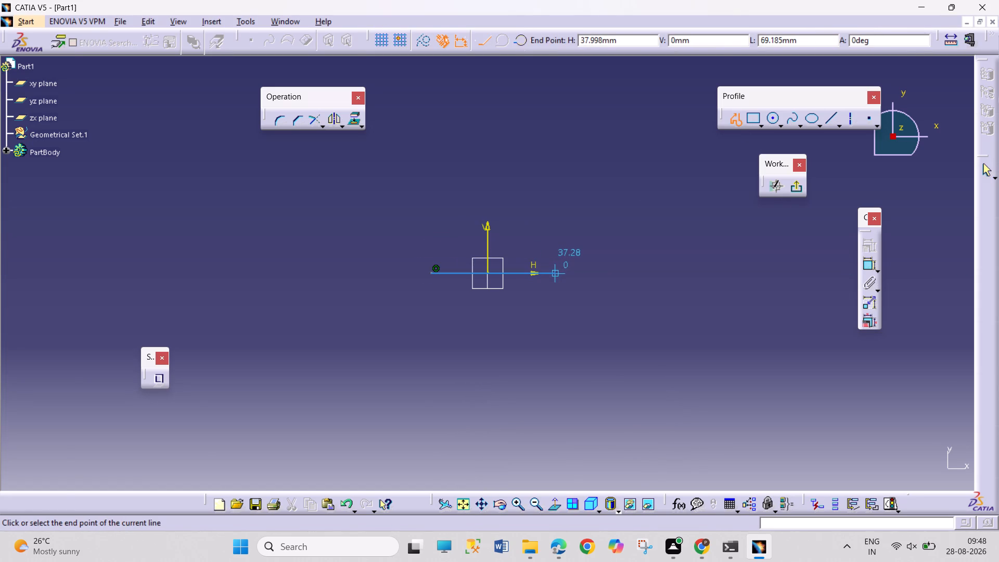
left_click(558, 277)
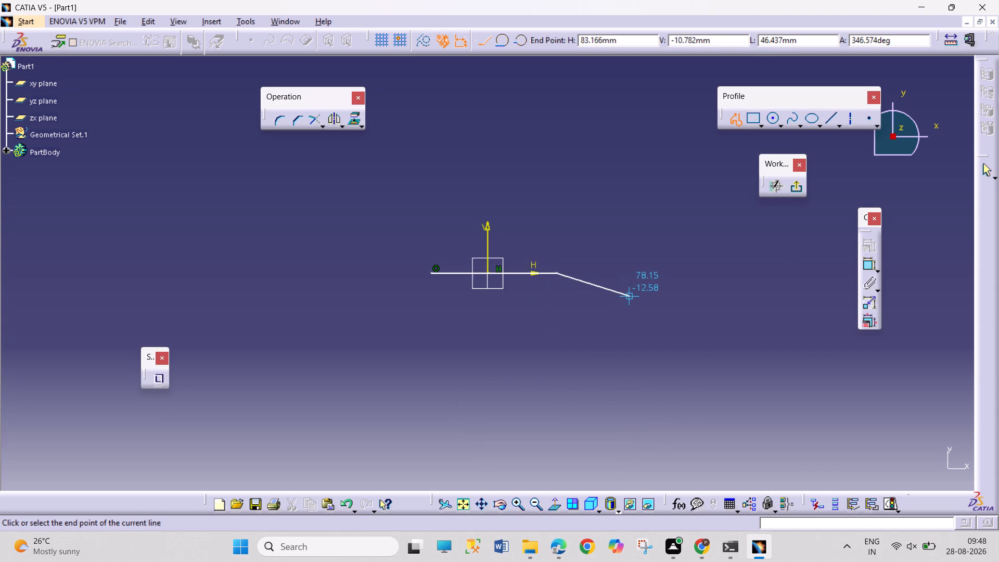
left_click(504, 40)
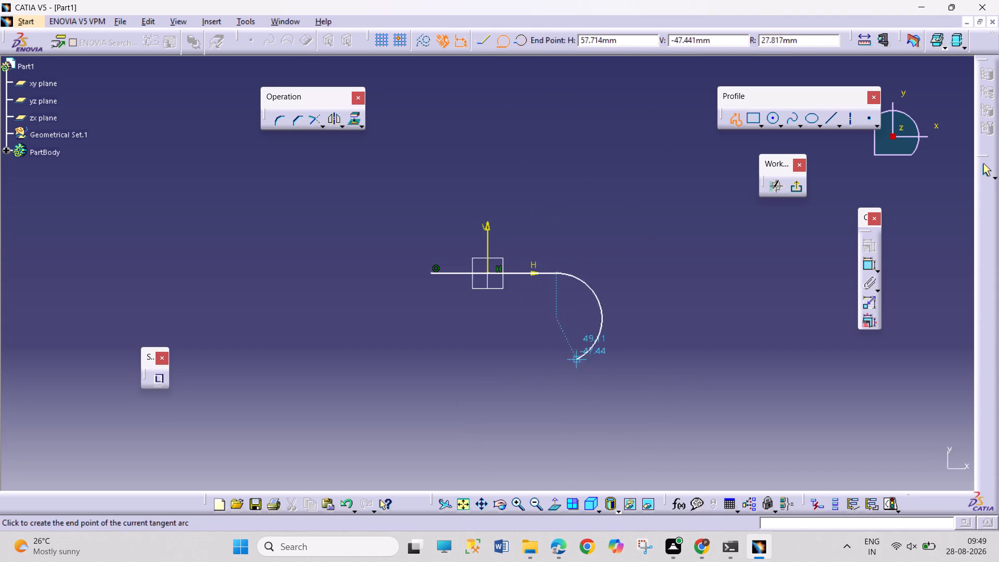
key("Escape")
key("Escape")
key("Escape")
key("Escape")
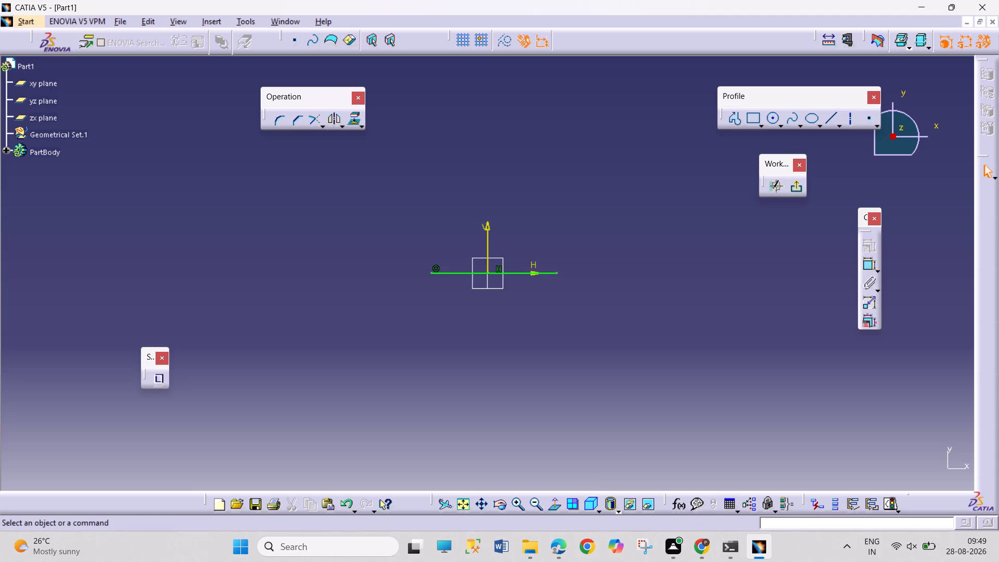
Constrain the line's two endpoints with Symmetry about the vertical axis.
left_click_drag(558, 272, 559, 277)
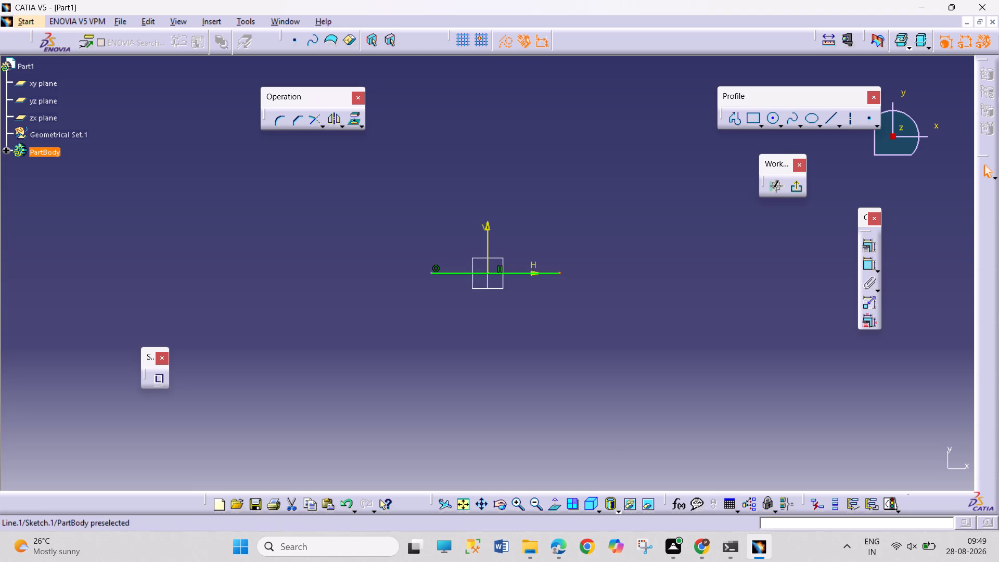
left_click(432, 271, "ctrl")
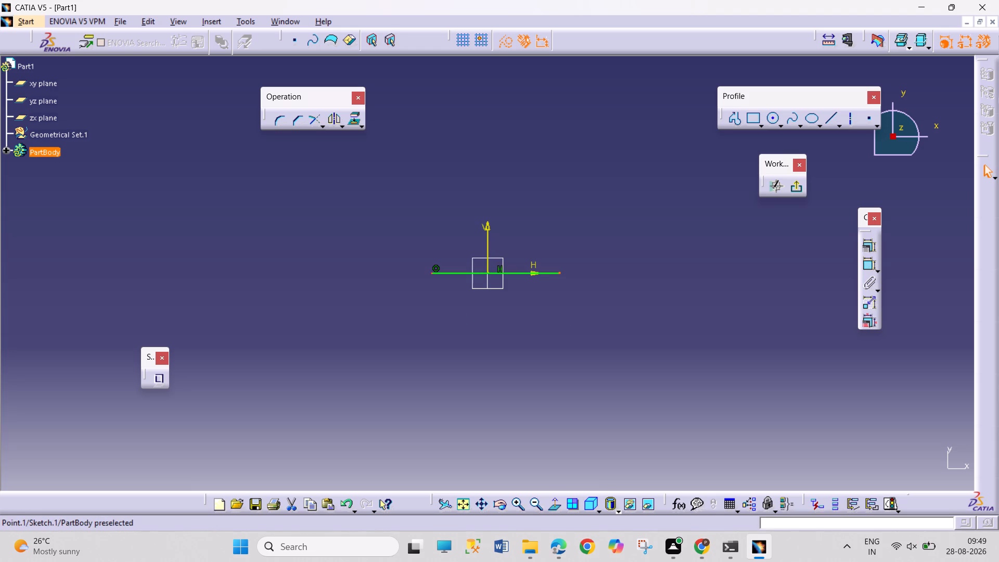
left_click(431, 273, "ctrl")
left_click(486, 233, "ctrl")
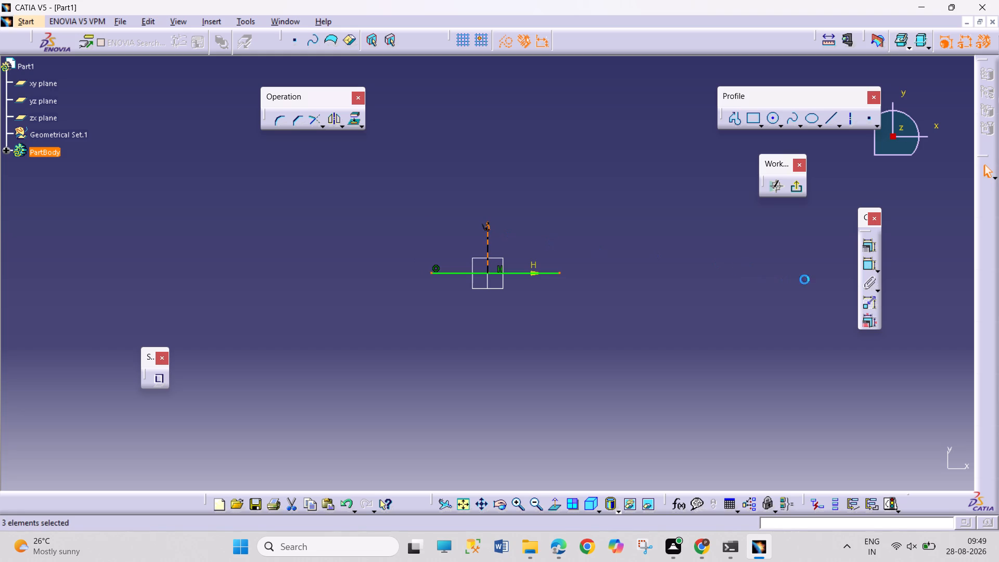
left_click(867, 251)
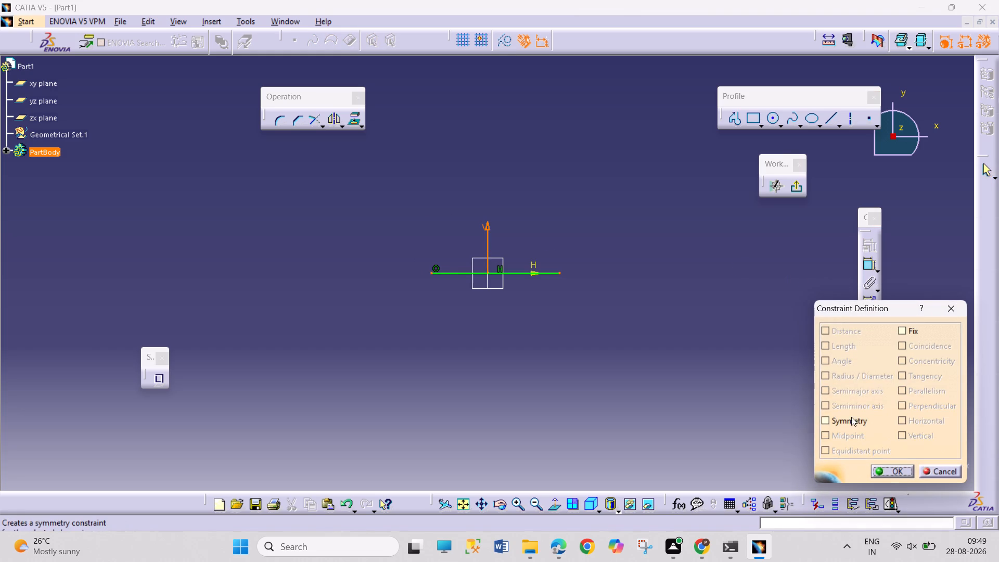
left_click(851, 417)
left_click(895, 464)
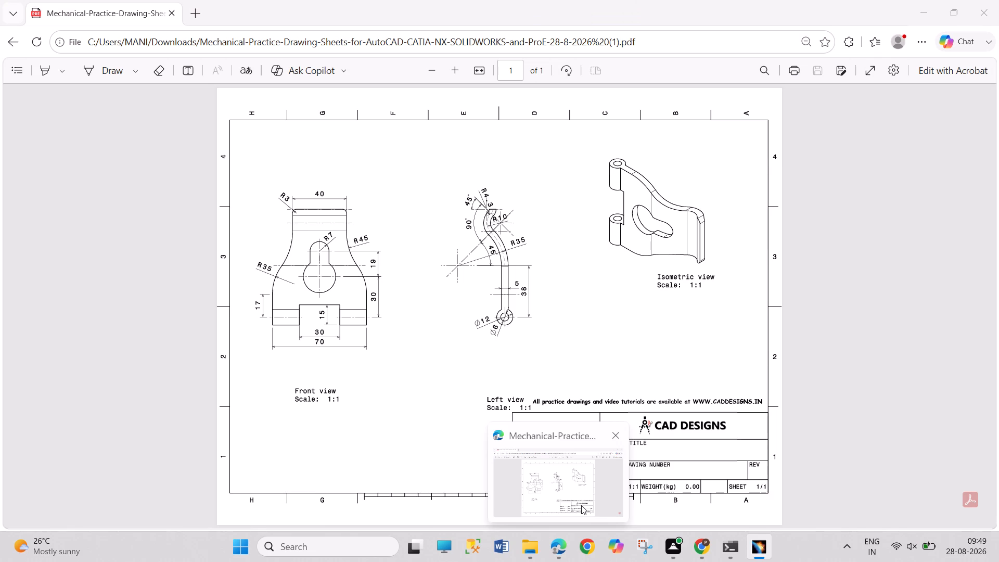
Dimension the line's length at 40 mm and move the dimension text clear of the geometry, beyond the line's negative-H end.
left_click(869, 262)
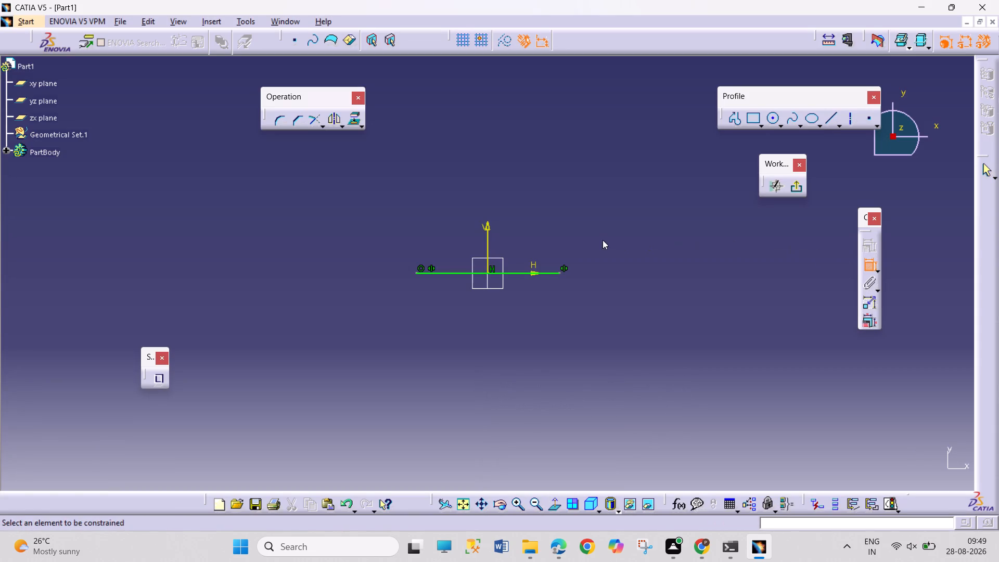
left_click_drag(518, 273, 518, 269)
left_click(523, 180)
double_click(526, 175)
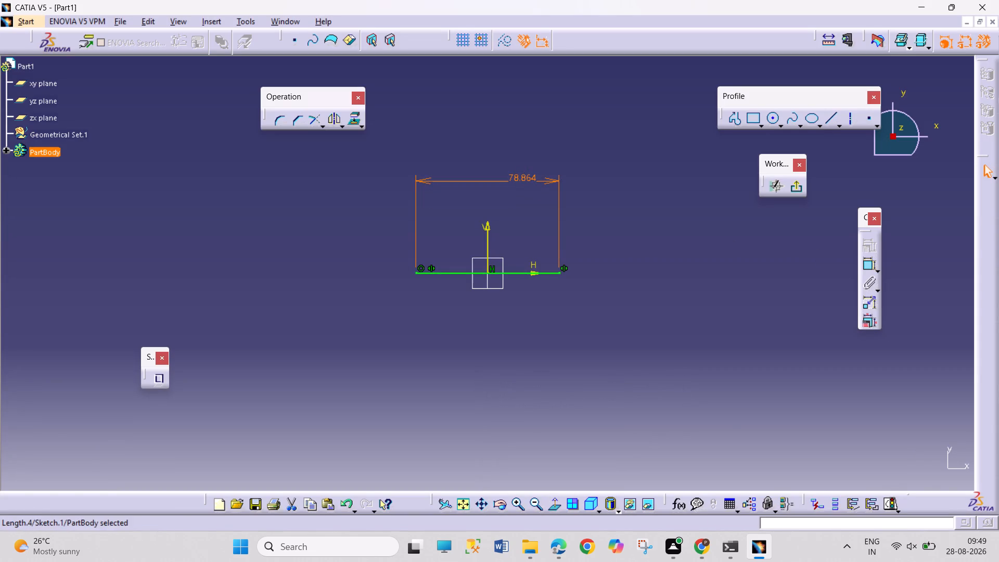
type("40")
key("Return")
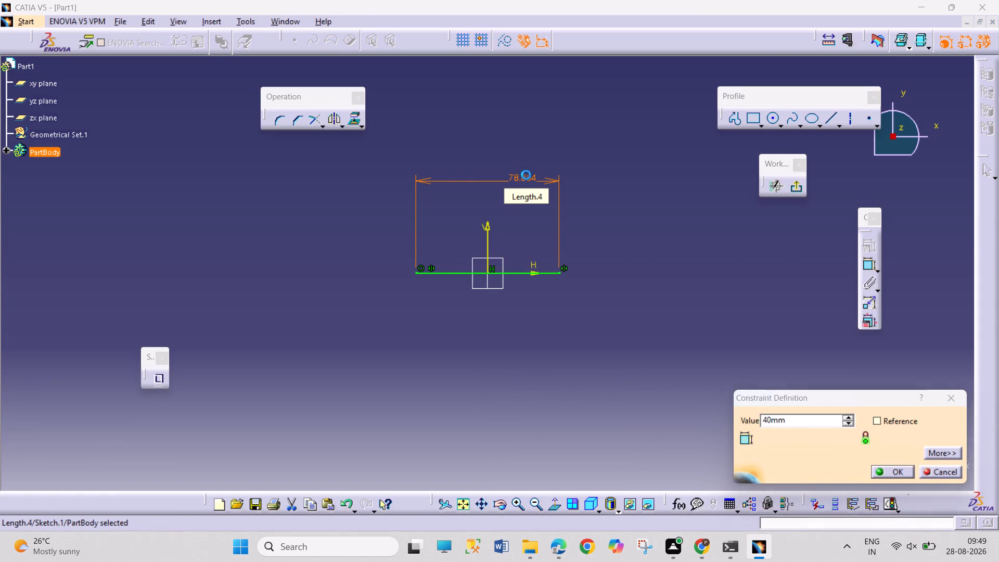
left_click_drag(609, 314, 610, 306)
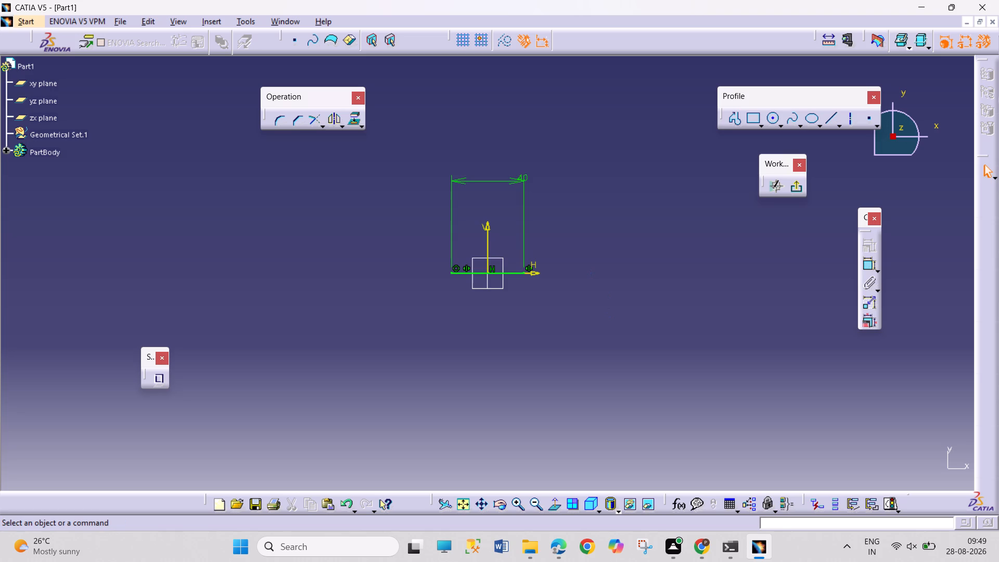
left_click_drag(527, 176, 579, 190)
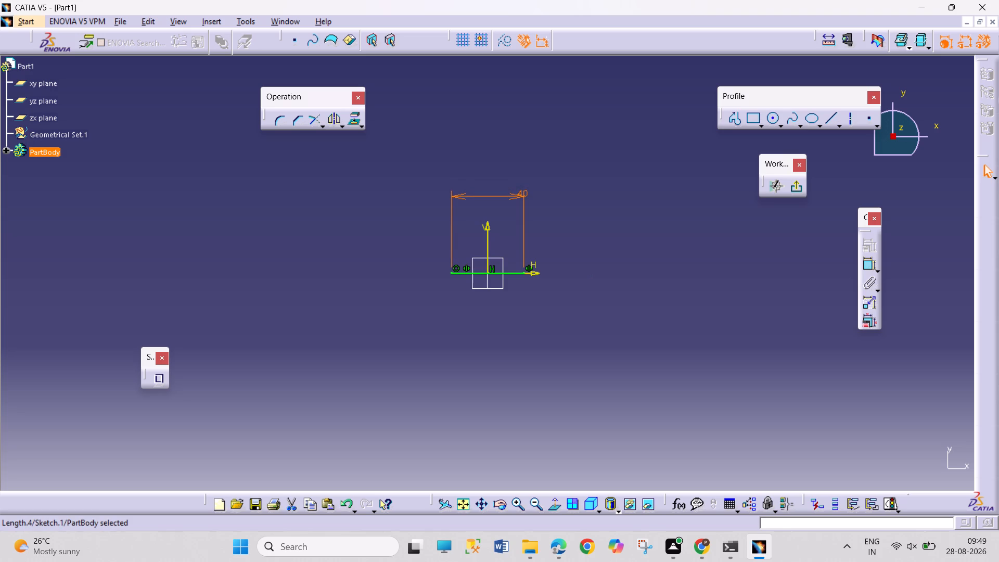
left_click_drag(524, 192, 576, 208)
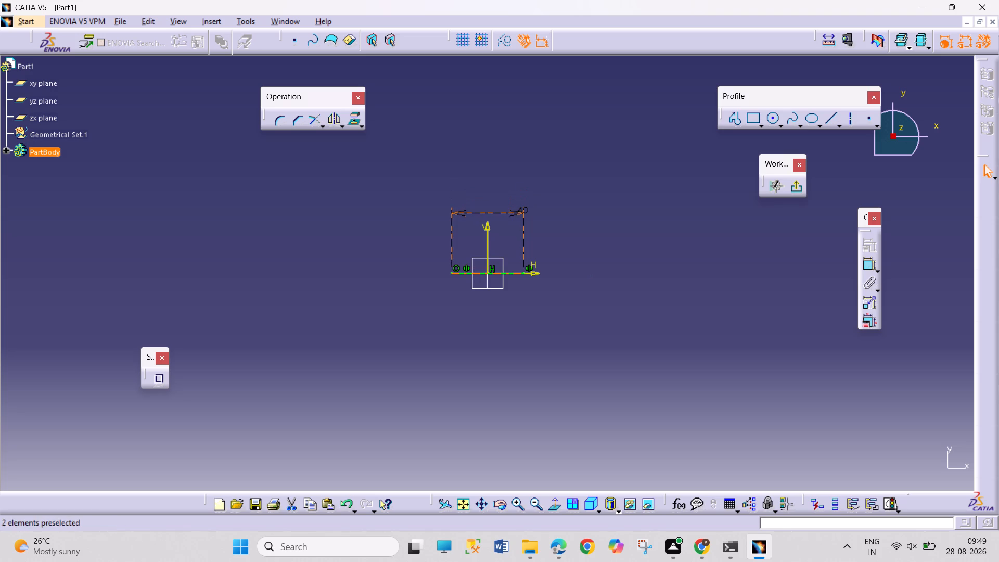
left_click_drag(514, 208, 385, 214)
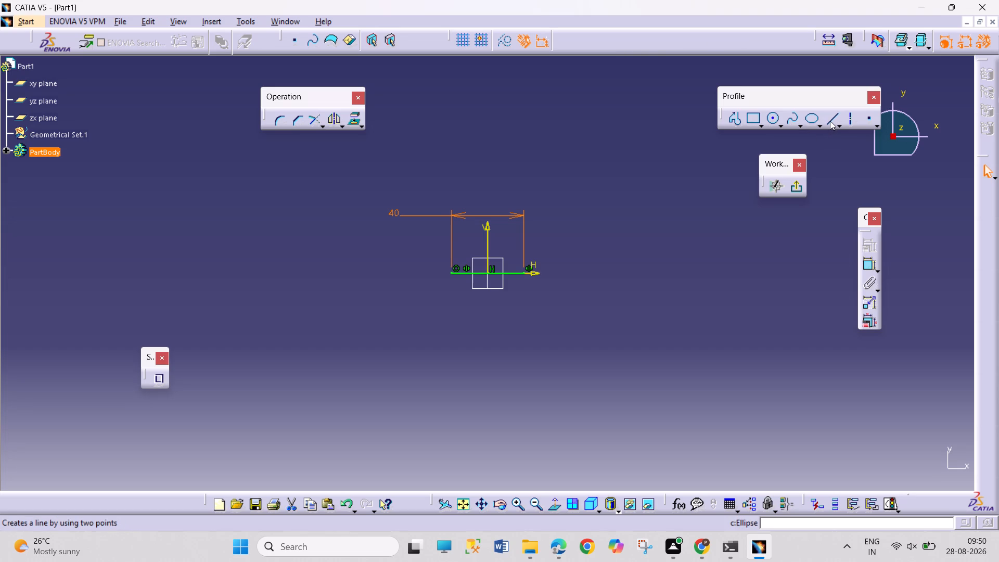
Draw a second horizontal line about 96 mm long, roughly 76 mm below the 40 mm line.
left_click(830, 121)
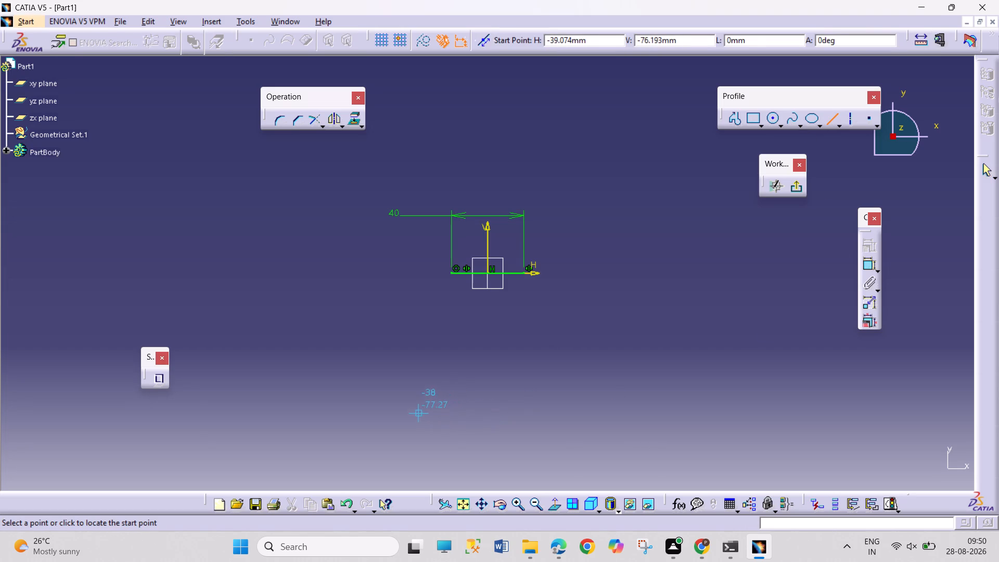
left_click(417, 411)
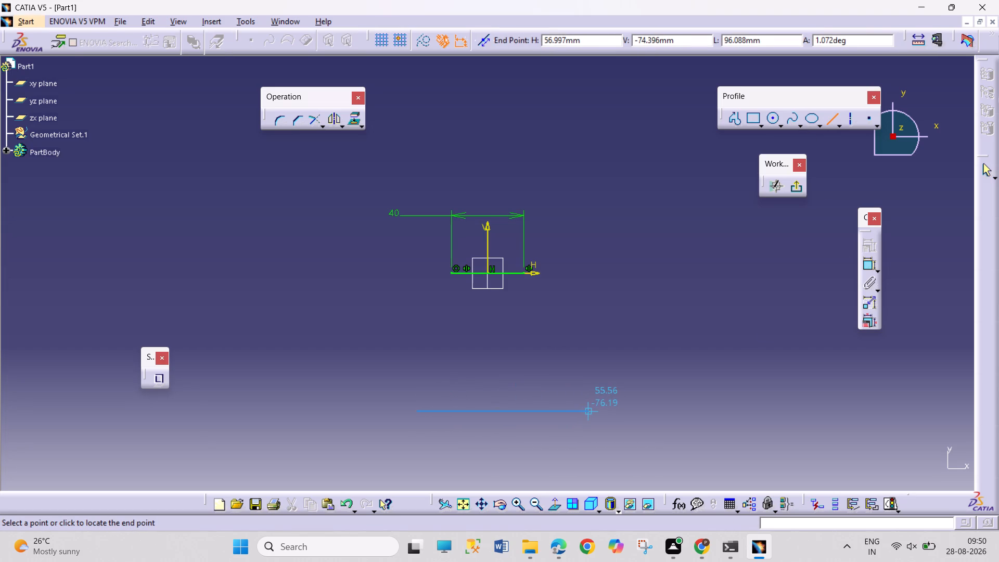
left_click(591, 411)
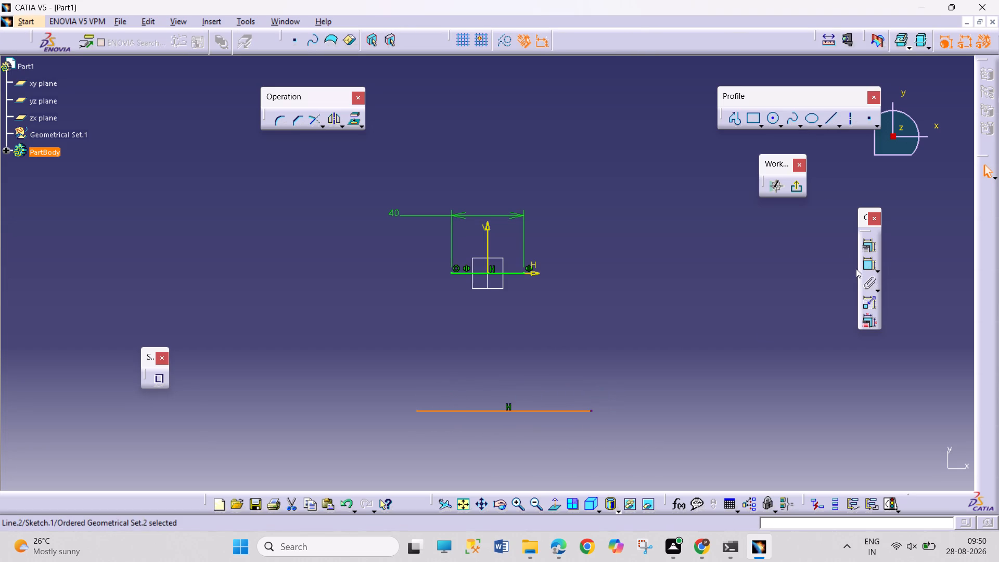
Dimension the lower horizontal line's length at 70 mm, placing the dimension below the line.
left_click(865, 266)
left_click(501, 438)
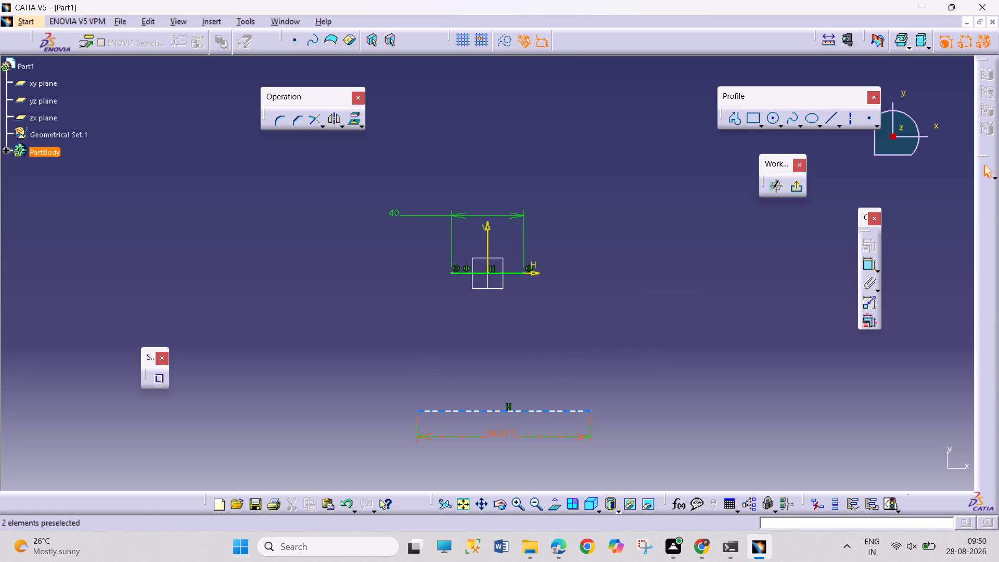
double_click(507, 430)
type("70")
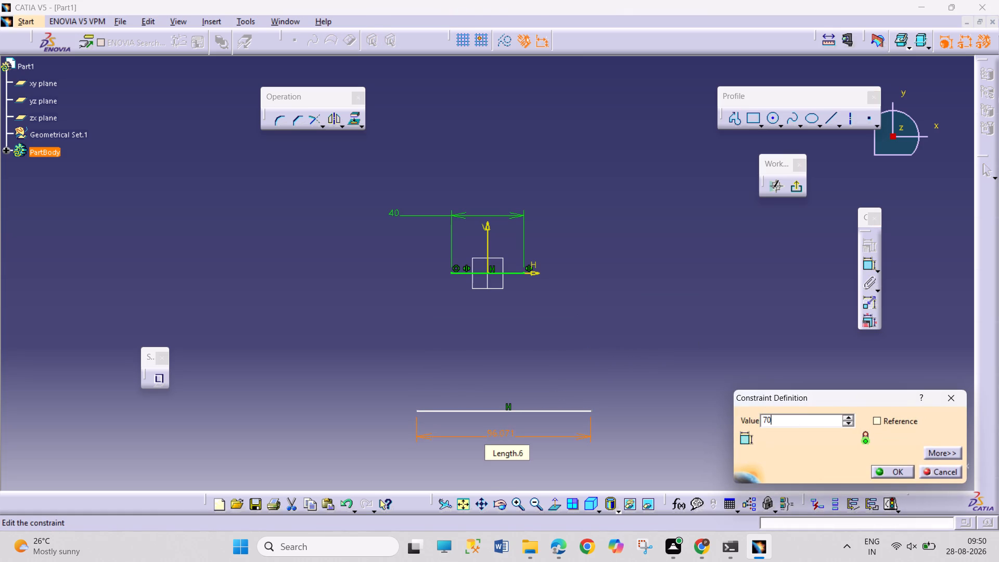
key("Return")
left_click(671, 344)
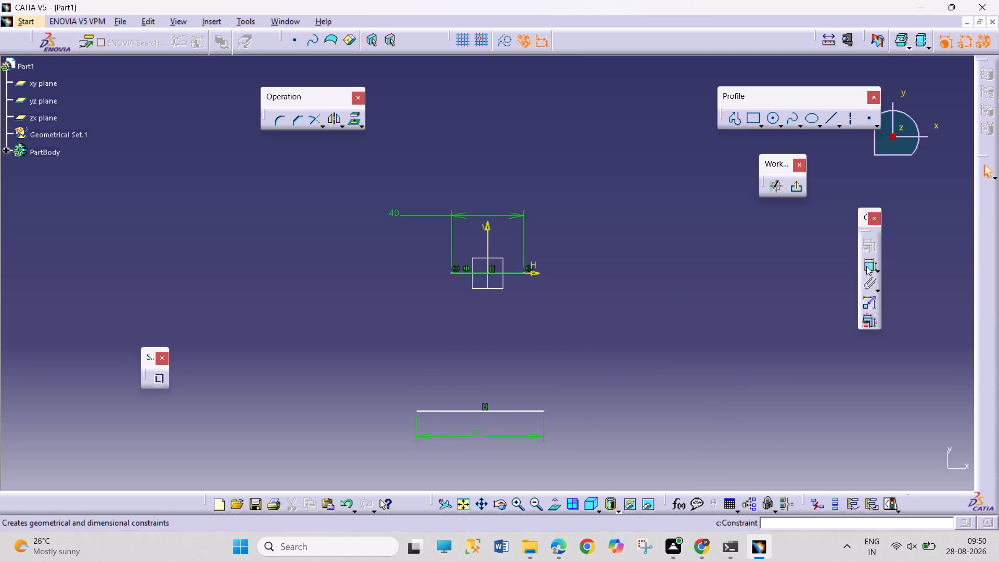
Constrain the 70 mm line's two endpoints with Symmetry about the vertical axis.
left_click(867, 264)
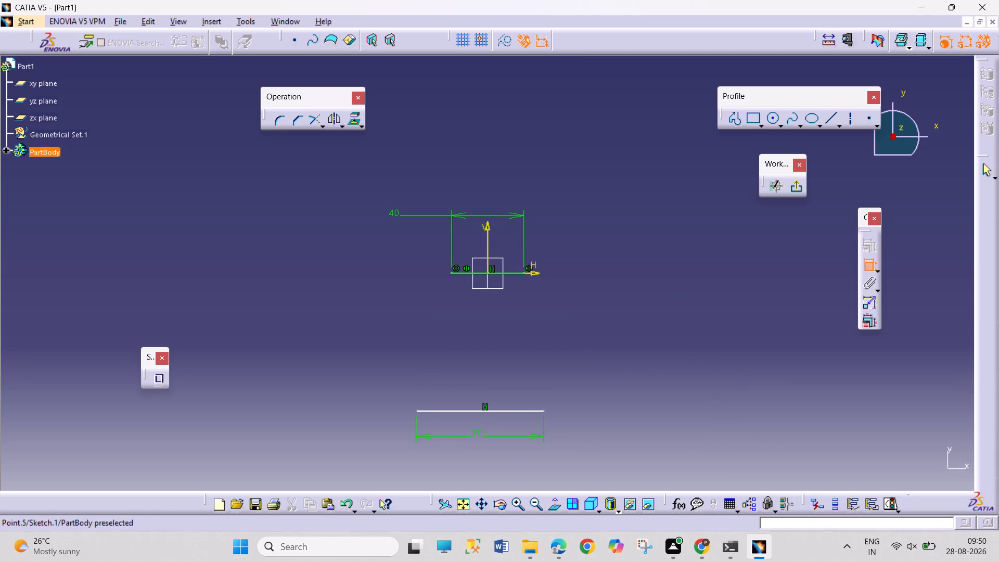
left_click(546, 412)
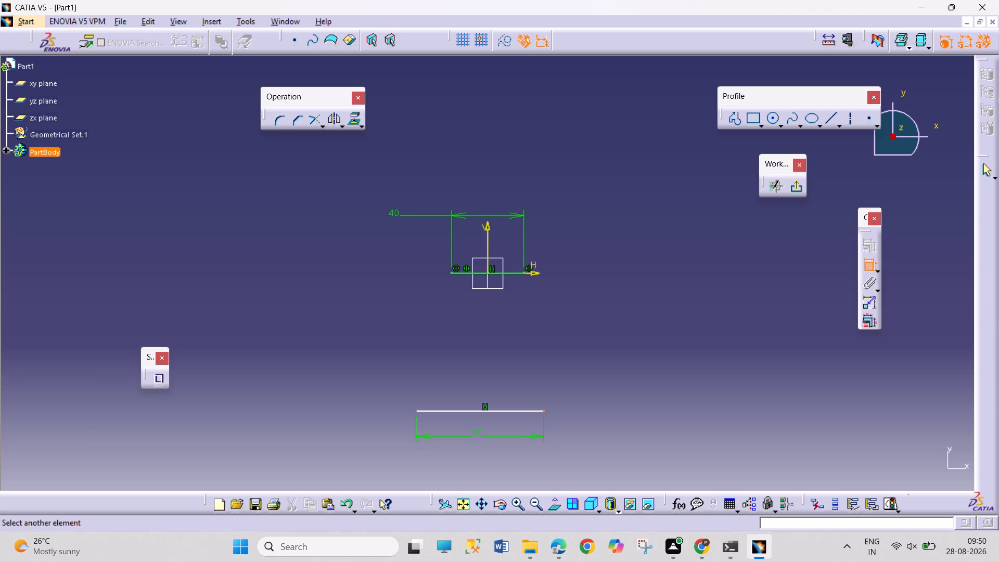
left_click(872, 269)
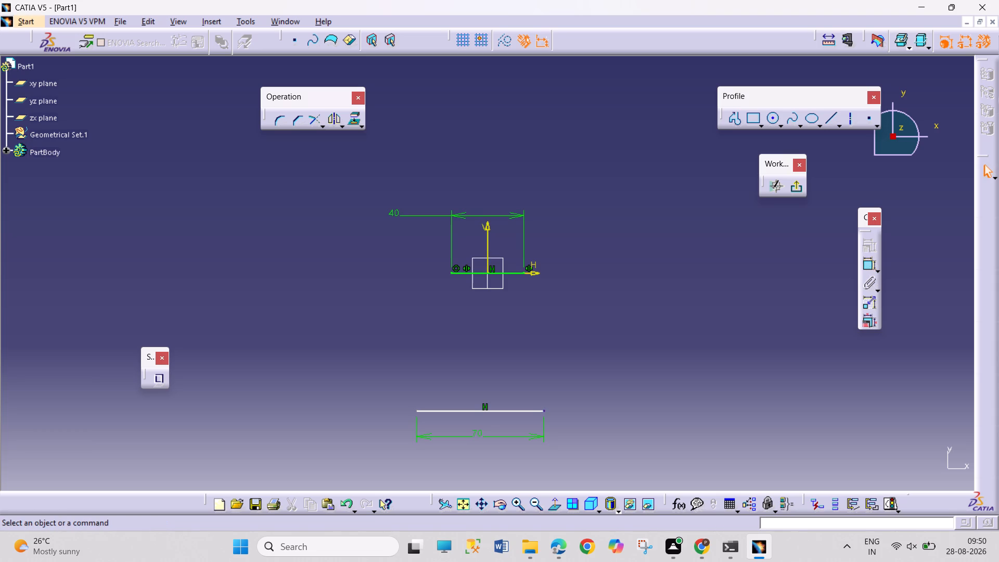
left_click(544, 412)
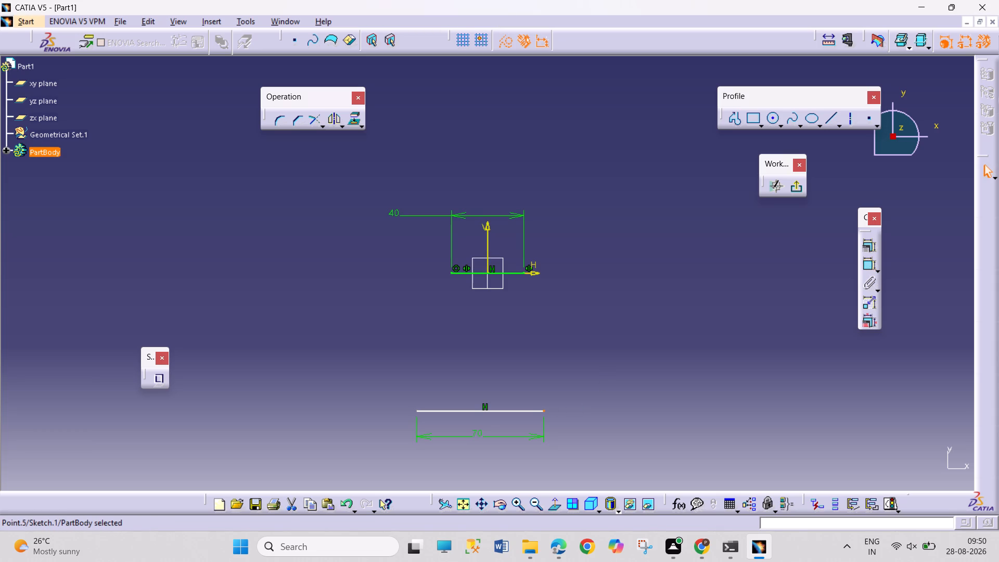
left_click(419, 410, "ctrl")
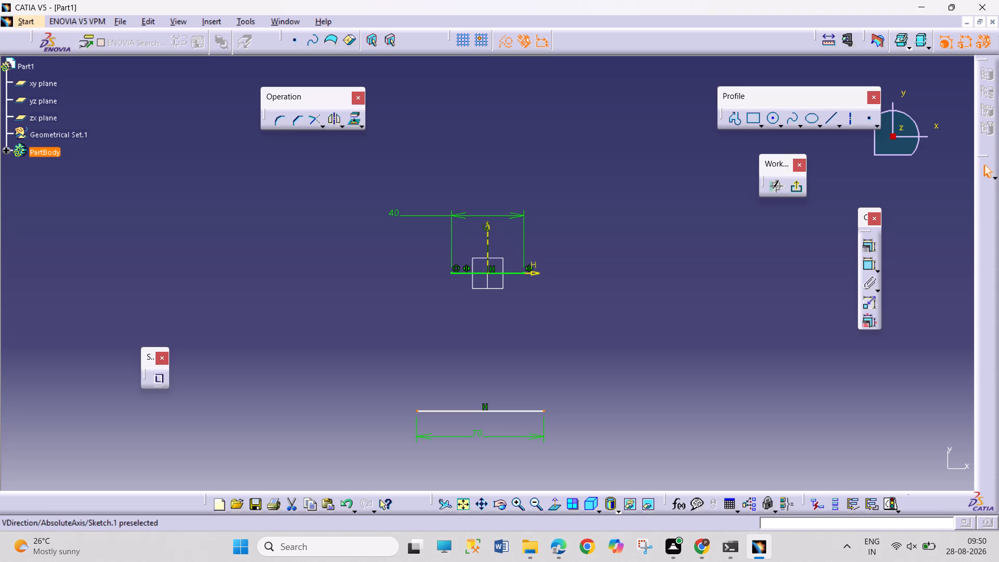
left_click(485, 233, "ctrl")
left_click(873, 248)
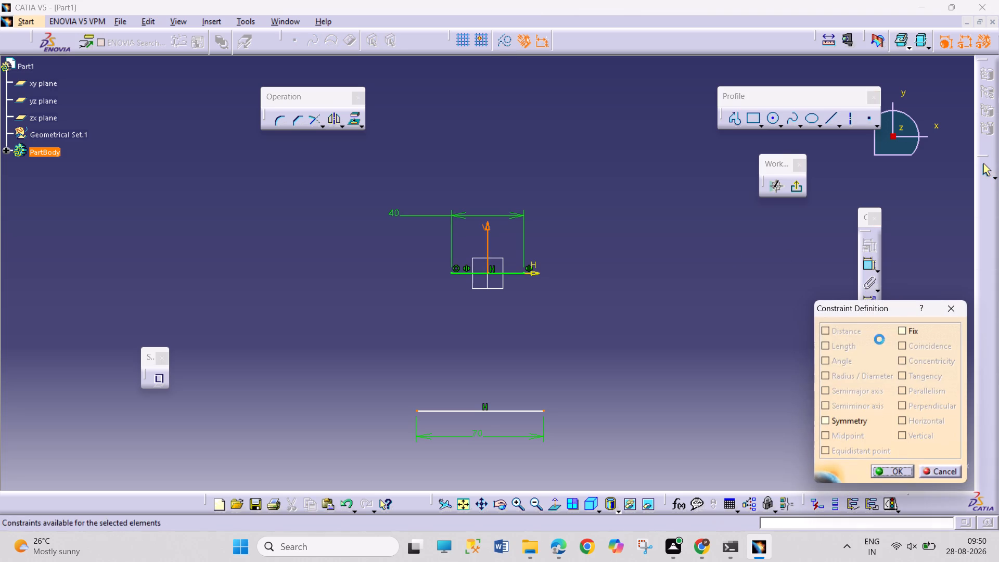
left_click(856, 419)
left_click(896, 470)
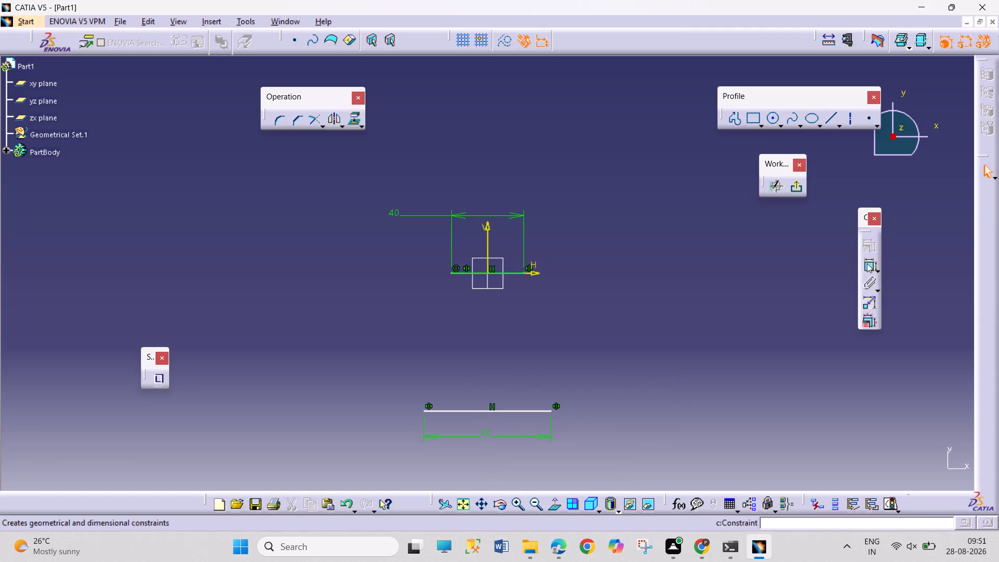
Dimension the vertical distance between the two horizontal lines, consult the drawing PDF, and set the distance to 70 mm.
left_click(867, 263)
left_click(496, 408)
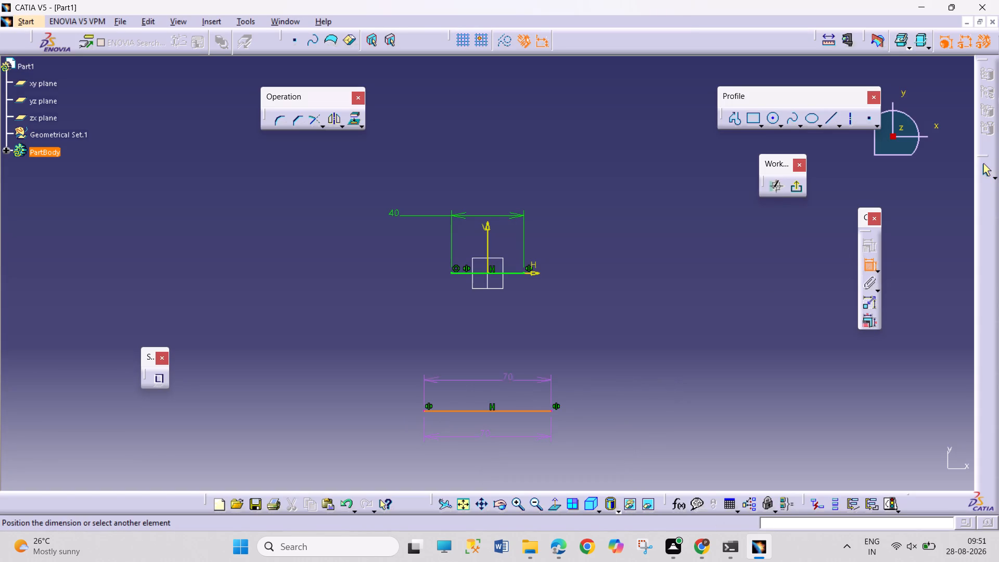
left_click(515, 272)
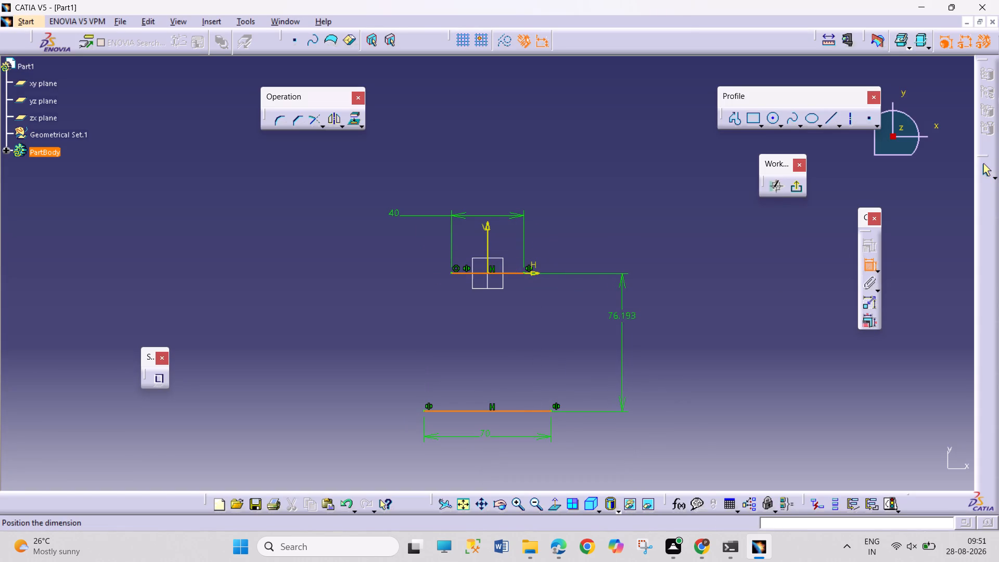
left_click(629, 321)
left_click(560, 544)
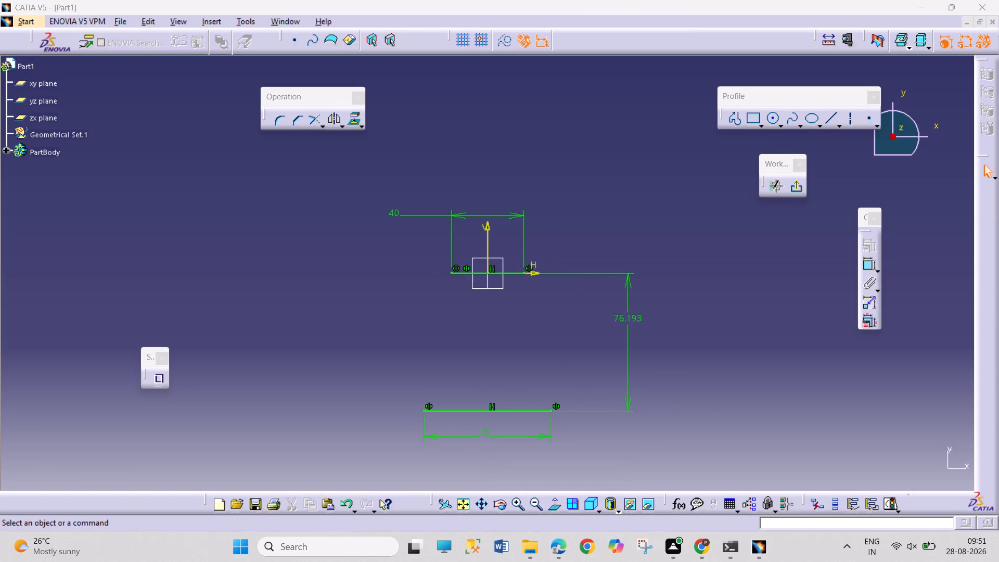
left_click(555, 544)
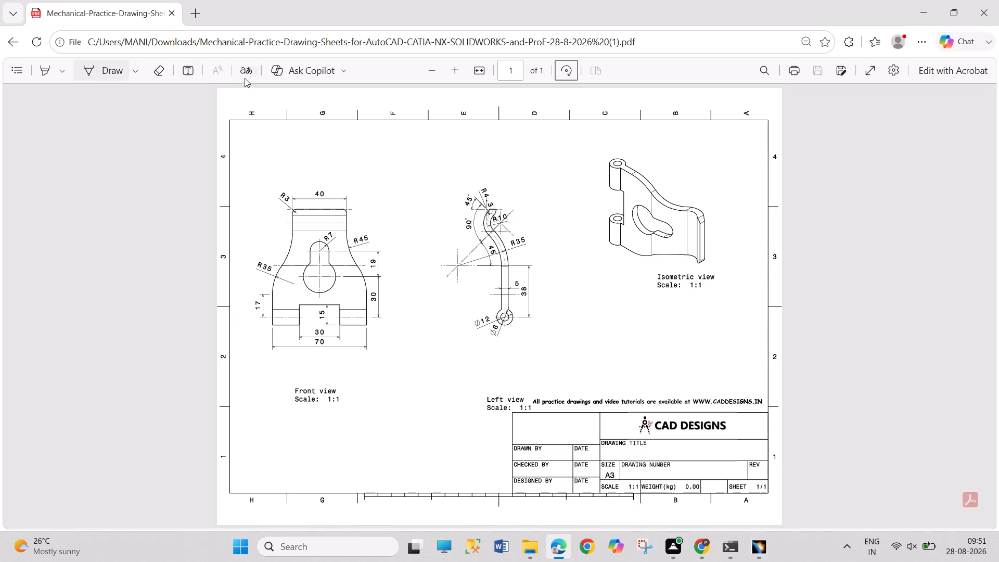
left_click(33, 41)
left_click(751, 553)
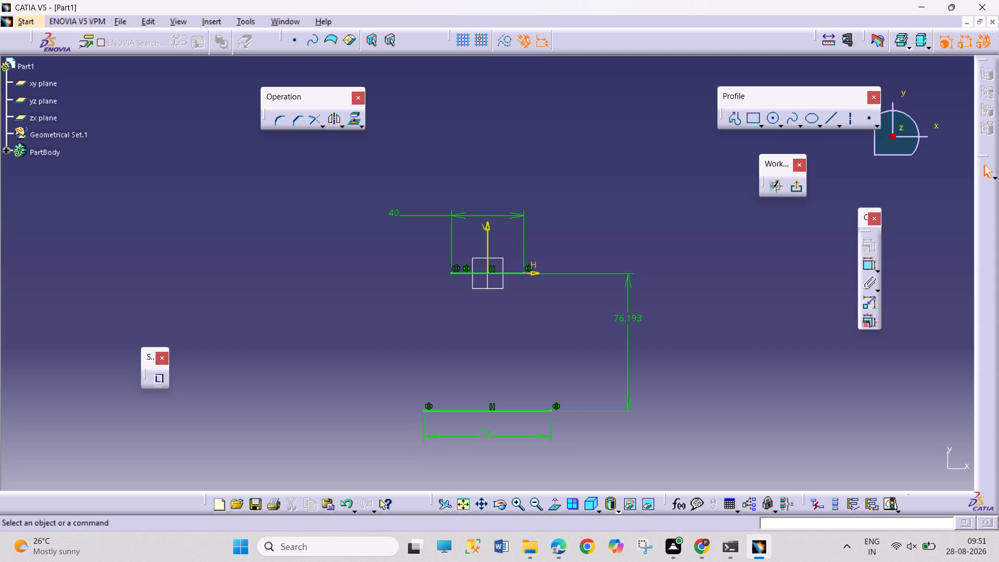
double_click(633, 320)
type("70")
key("Return")
left_click(719, 381)
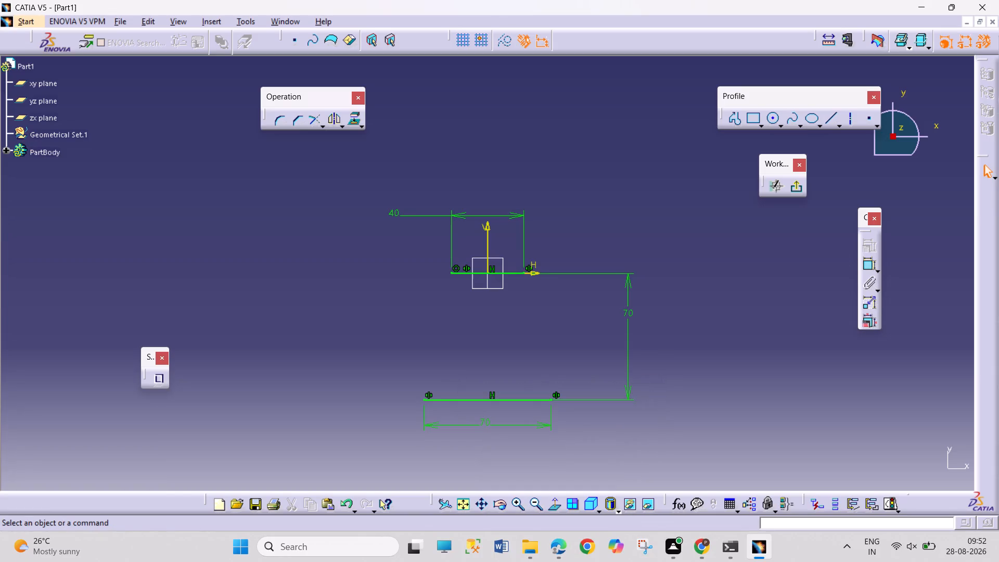
Set the vertical distance between the two horizontal lines to 76 mm.
double_click(628, 312)
key("7")
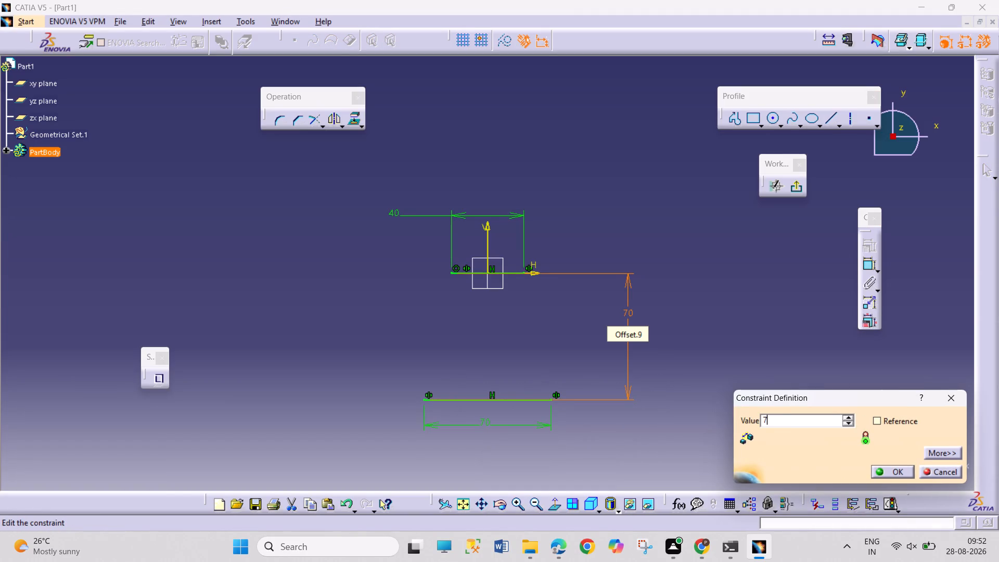
key("6")
key("Return")
left_click(675, 369)
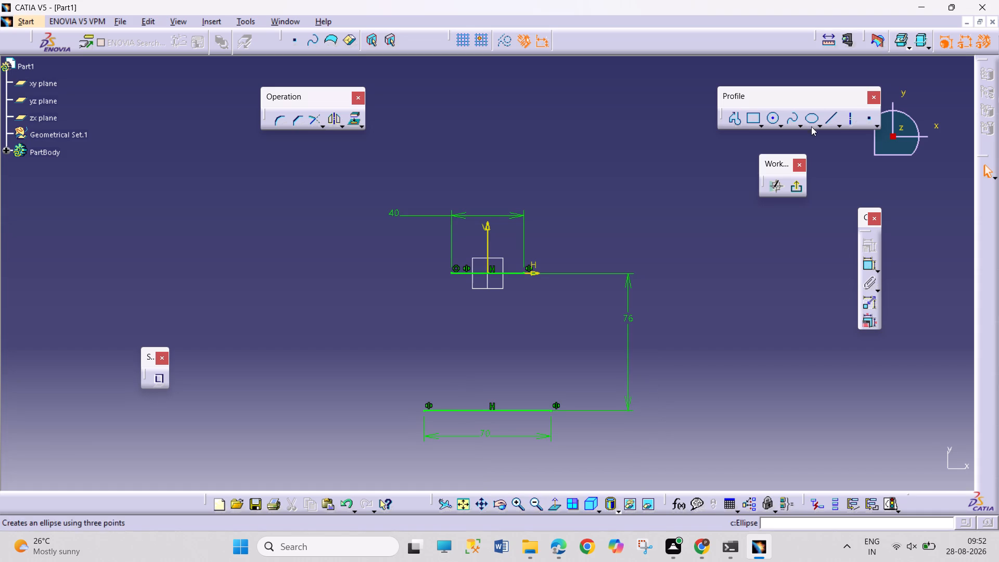
Draw a vertical line about 28 mm long upward from each end of the 70 mm line.
left_click(831, 120)
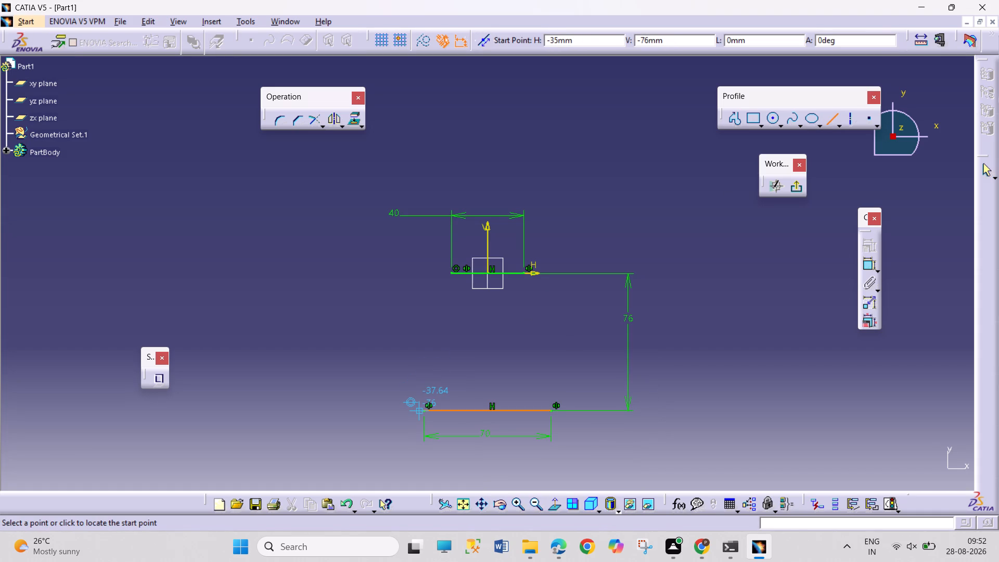
left_click(425, 411)
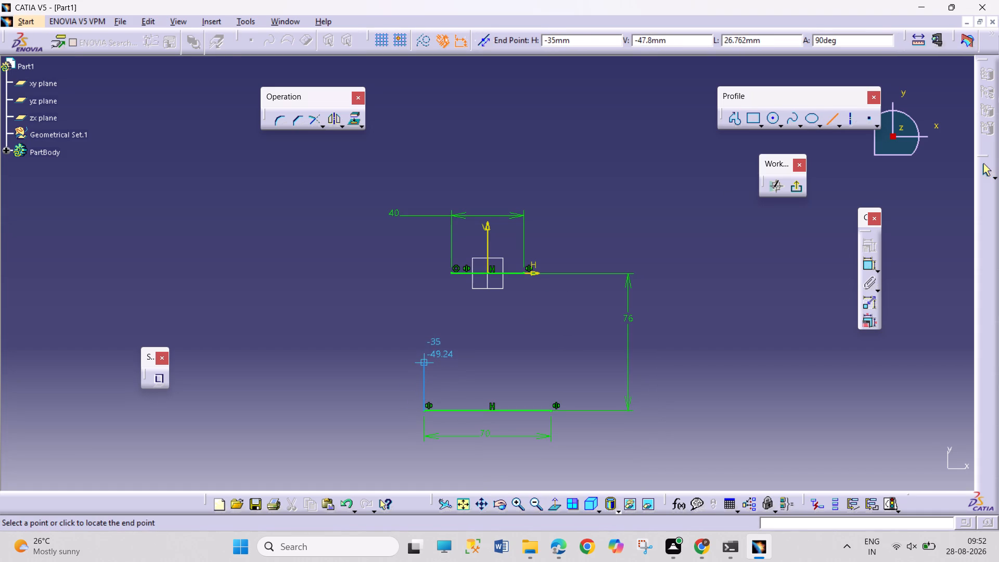
left_click(422, 360)
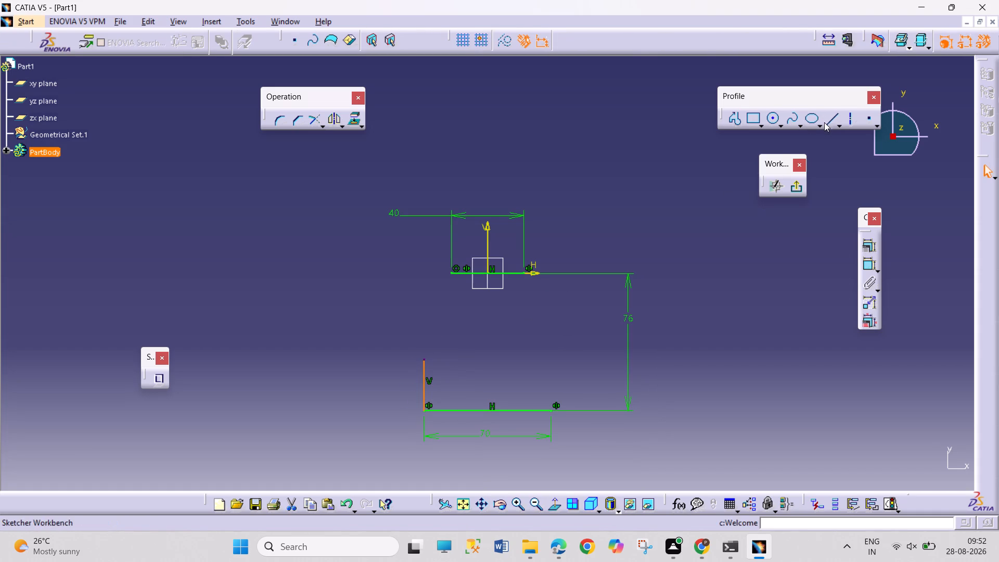
left_click(825, 121)
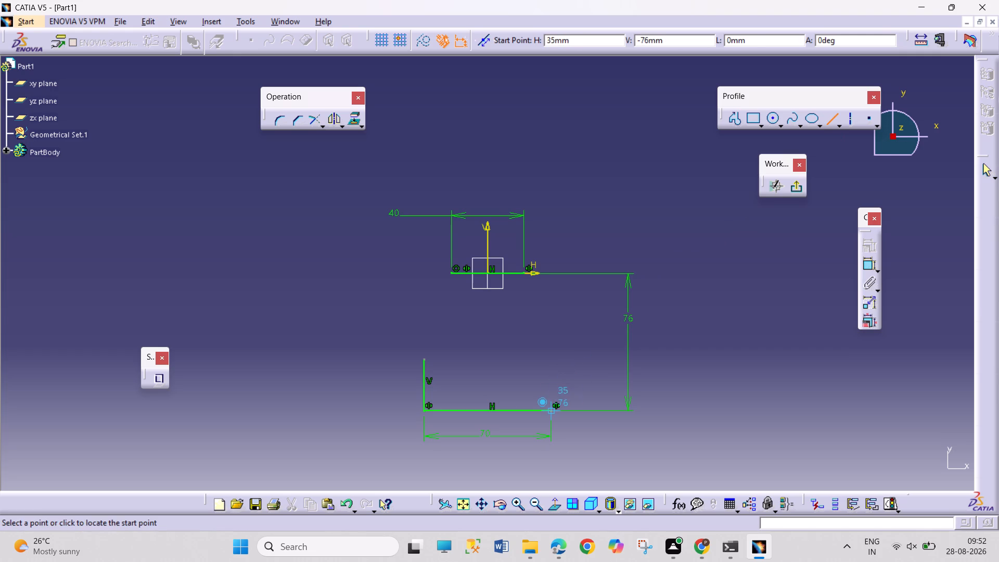
left_click(552, 413)
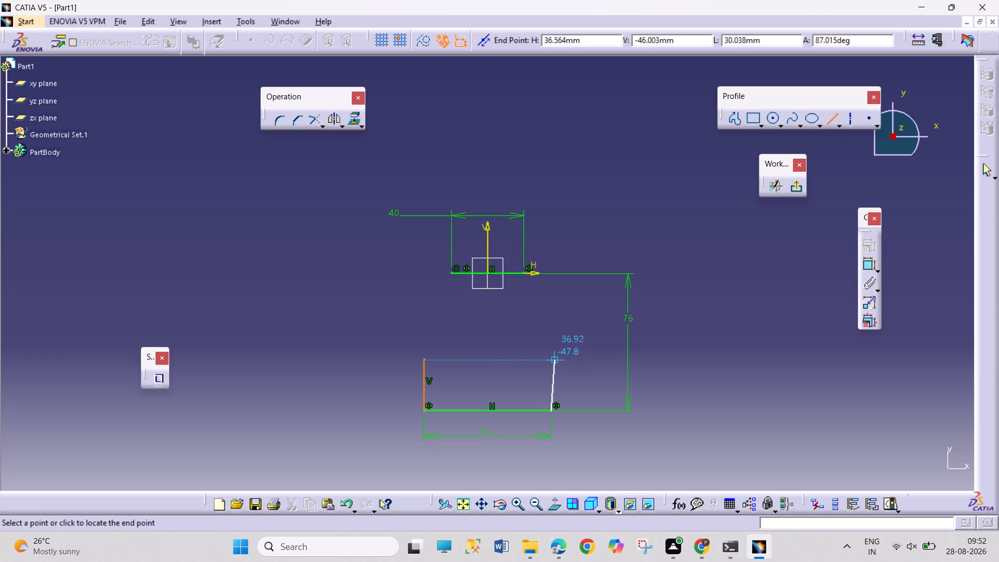
left_click(550, 360)
left_click(687, 367)
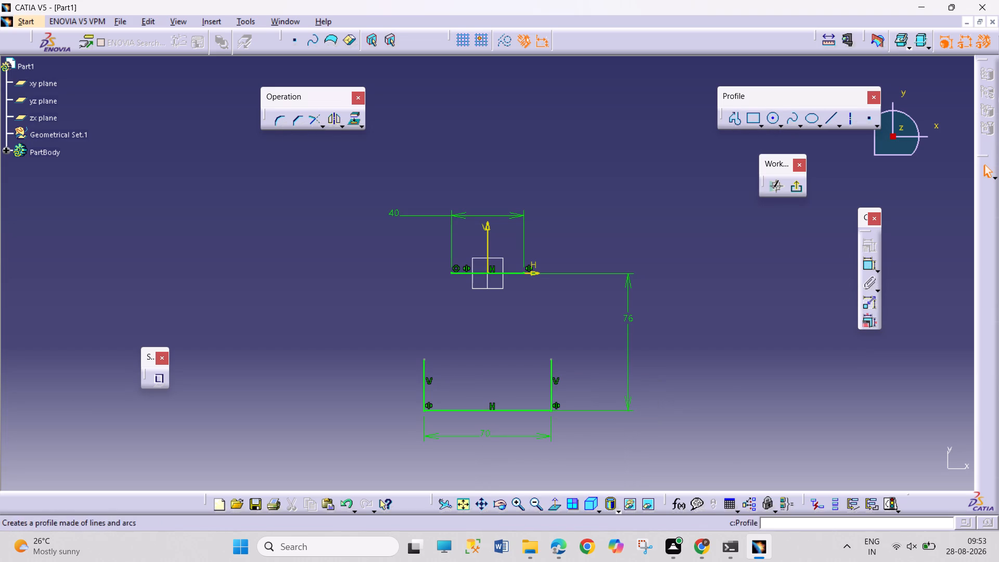
Draw a three-point arc of about 30 mm radius from the 40 mm line's negative-H end to about H -35, V -29 mm.
left_click(774, 121)
left_click(774, 121)
left_click(778, 123)
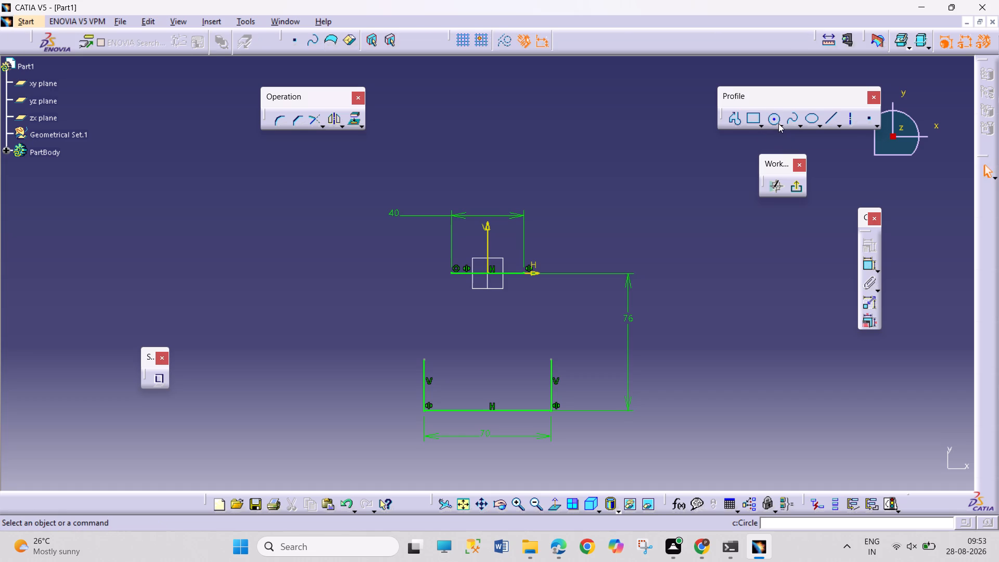
left_click(872, 136)
left_click(450, 272)
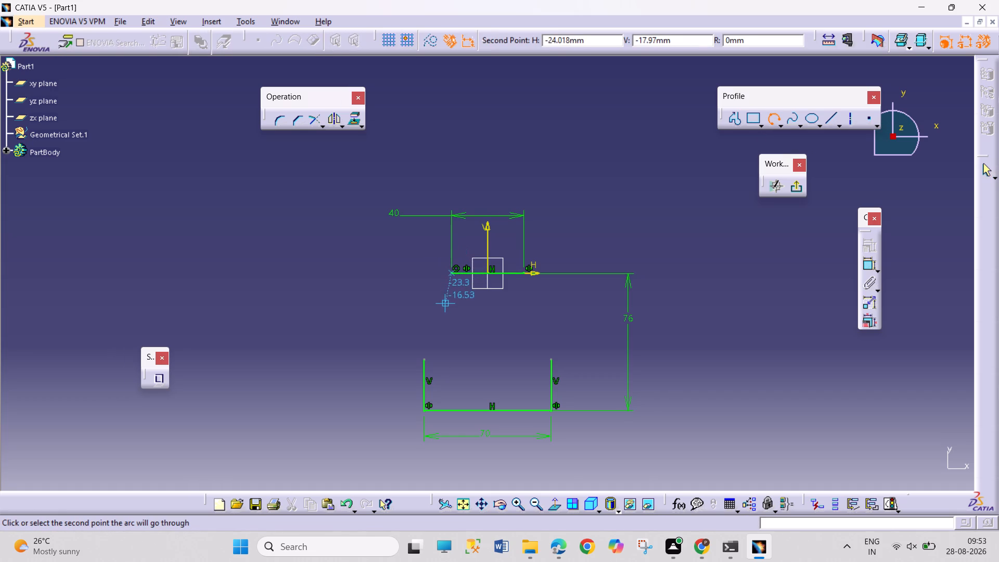
left_click(443, 308)
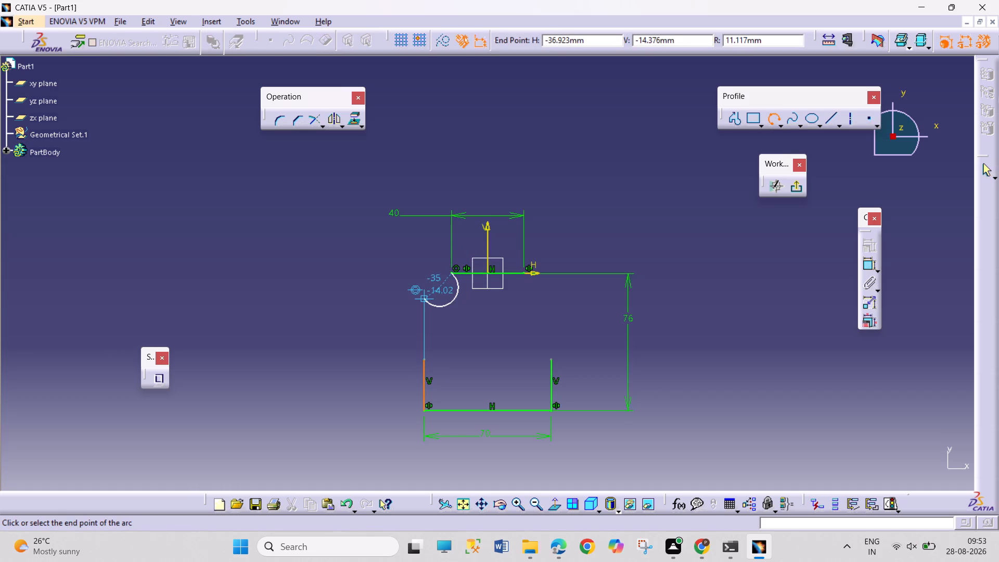
left_click(426, 327)
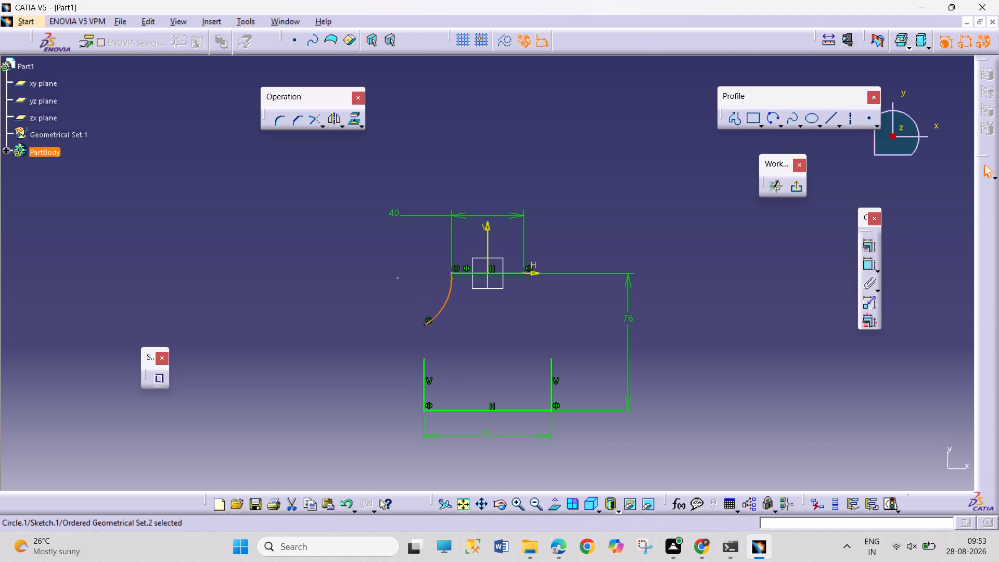
left_click(595, 313)
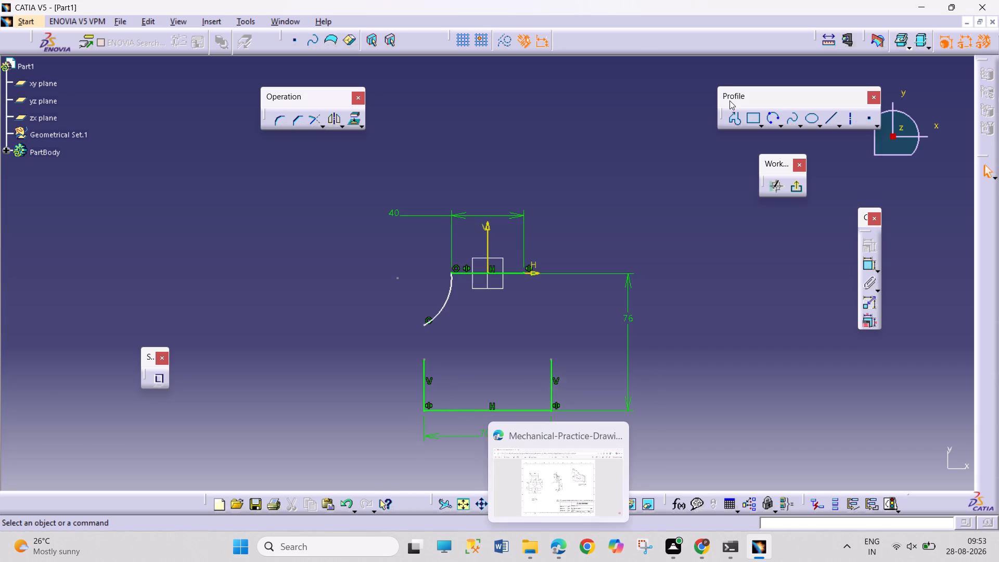
Draw a three-point arc of about 11.5 mm radius from the negative-H vertical line's upper end through the first arc's lower end.
left_click(771, 120)
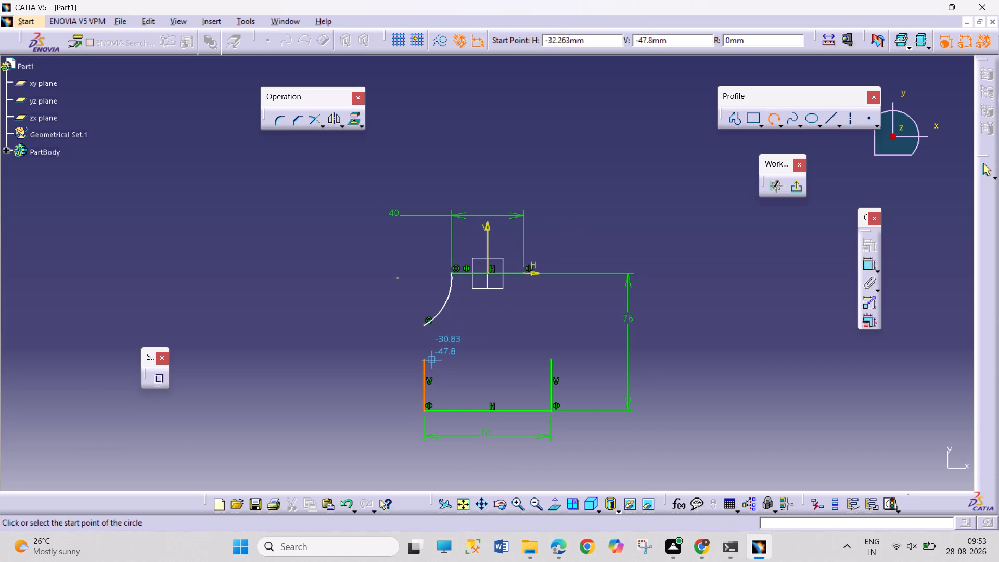
left_click(426, 359)
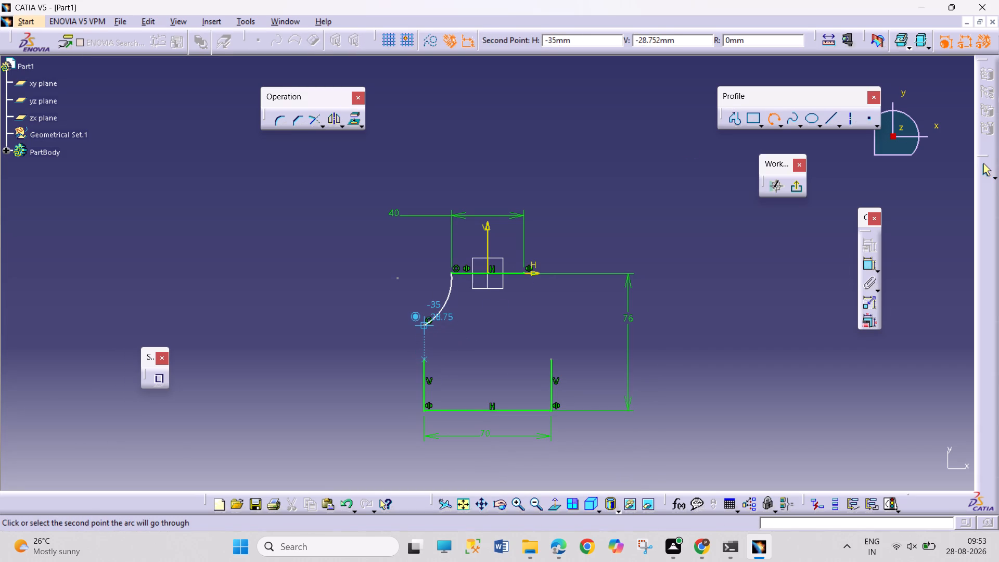
left_click(422, 325)
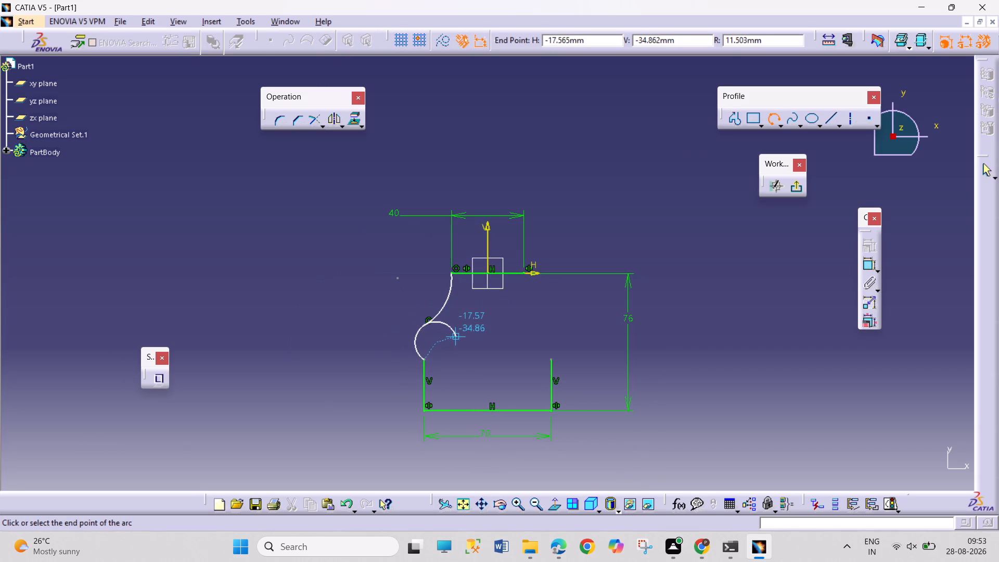
left_click(457, 336)
left_click(544, 336)
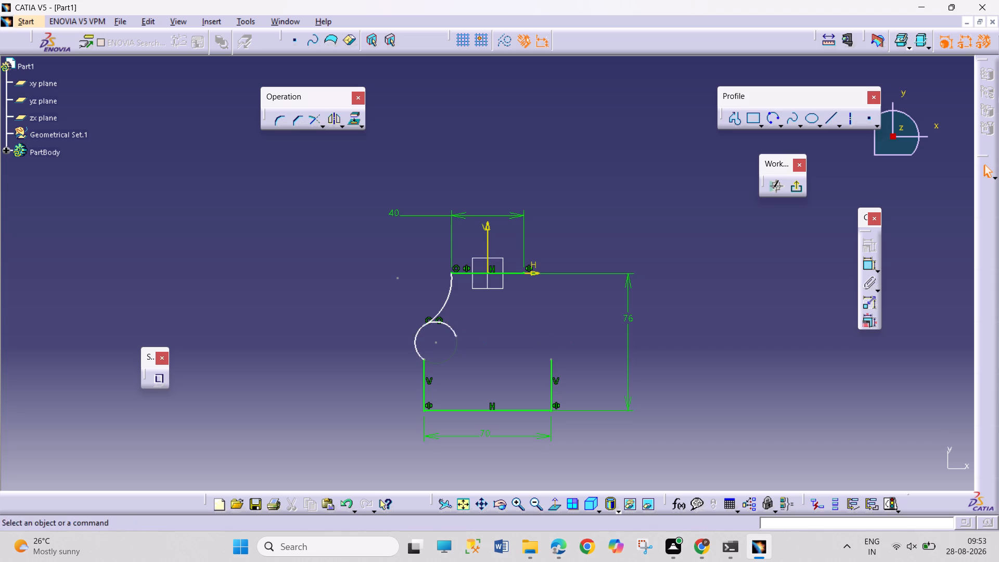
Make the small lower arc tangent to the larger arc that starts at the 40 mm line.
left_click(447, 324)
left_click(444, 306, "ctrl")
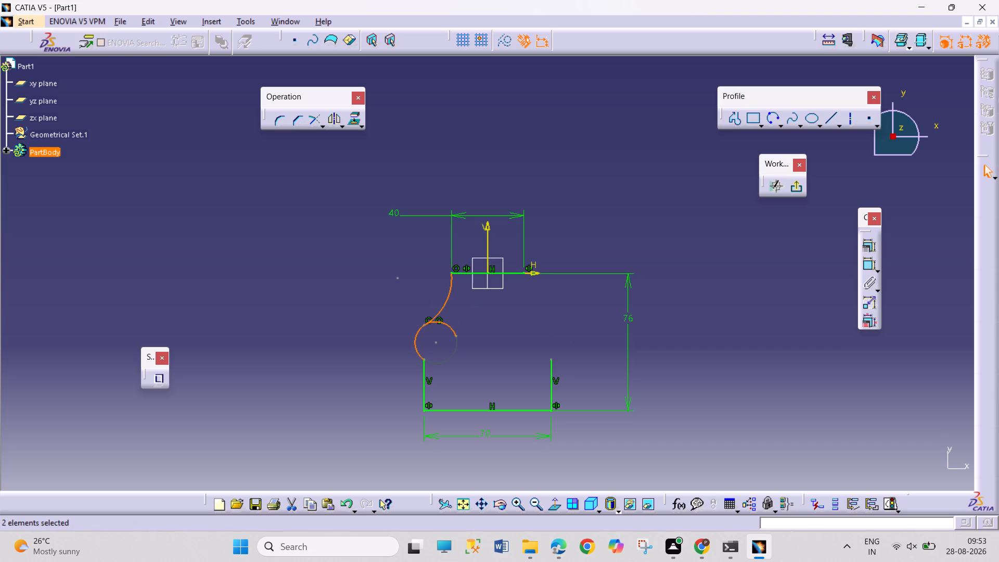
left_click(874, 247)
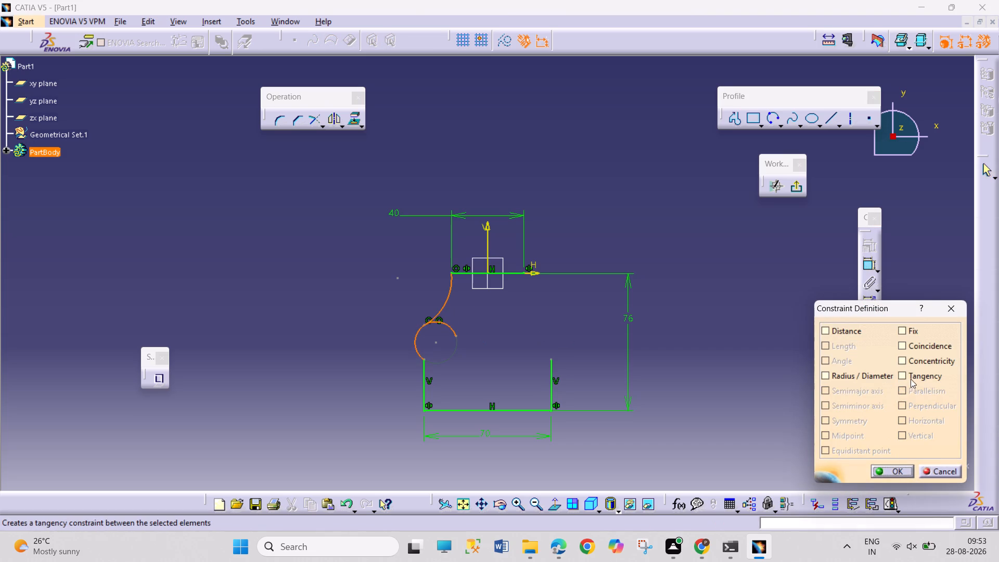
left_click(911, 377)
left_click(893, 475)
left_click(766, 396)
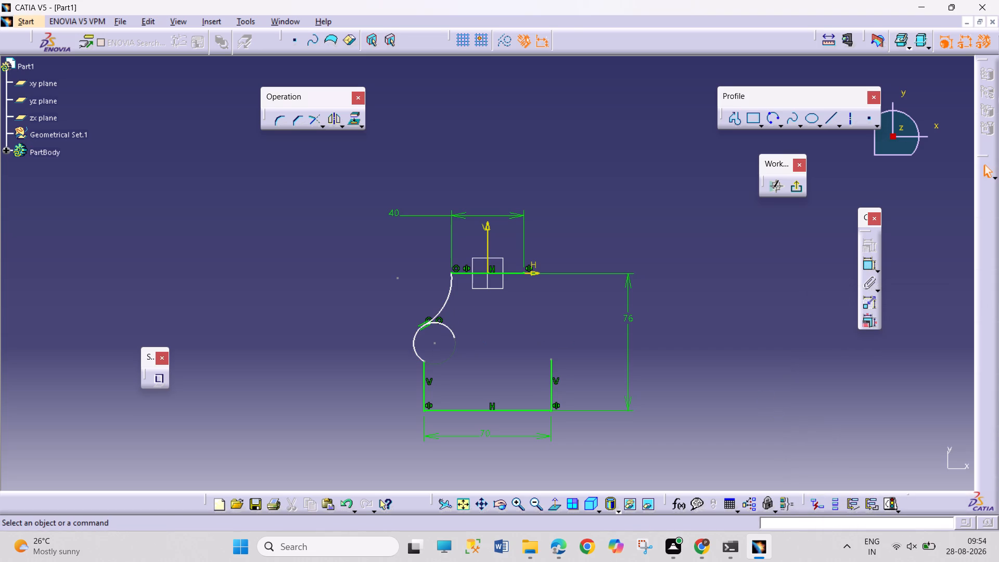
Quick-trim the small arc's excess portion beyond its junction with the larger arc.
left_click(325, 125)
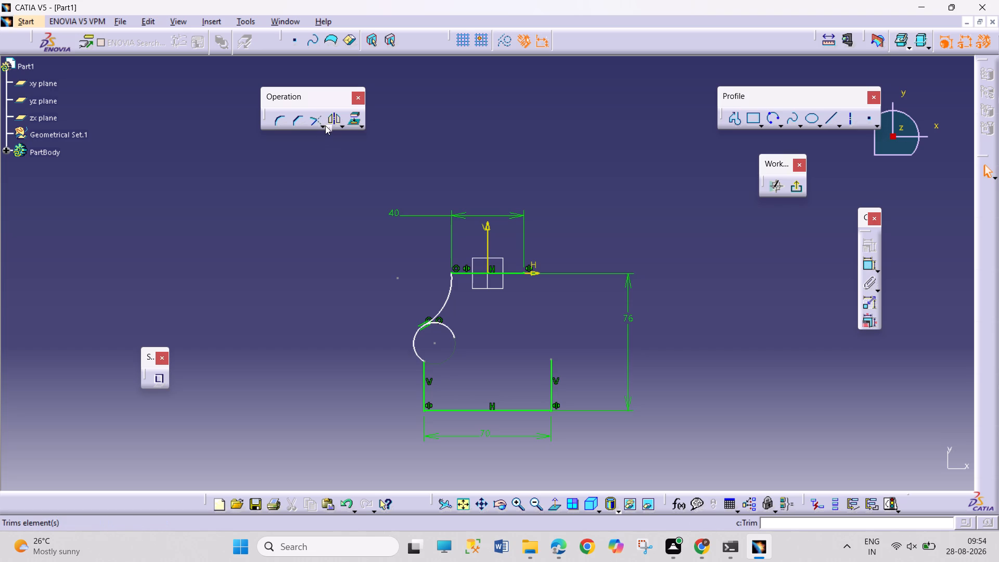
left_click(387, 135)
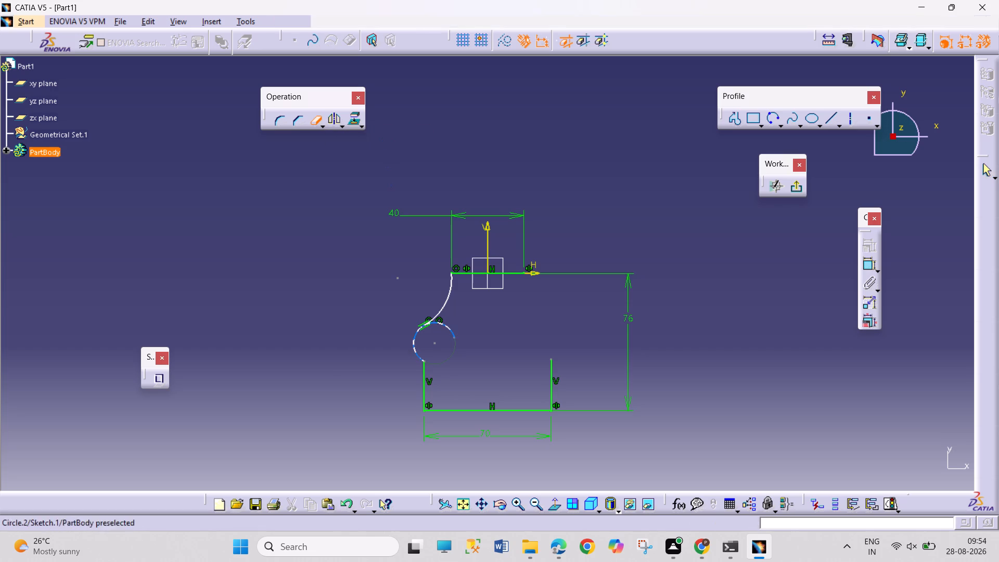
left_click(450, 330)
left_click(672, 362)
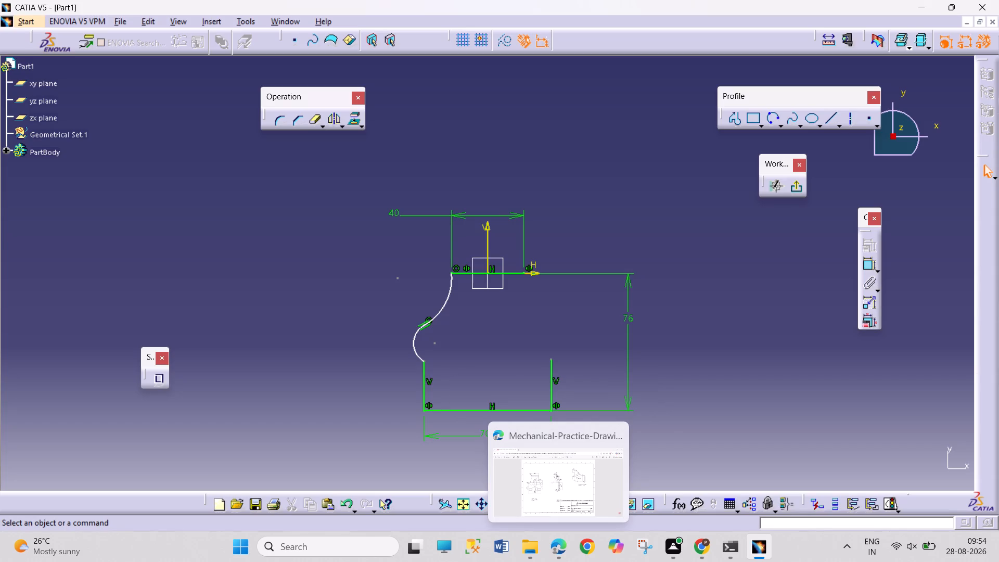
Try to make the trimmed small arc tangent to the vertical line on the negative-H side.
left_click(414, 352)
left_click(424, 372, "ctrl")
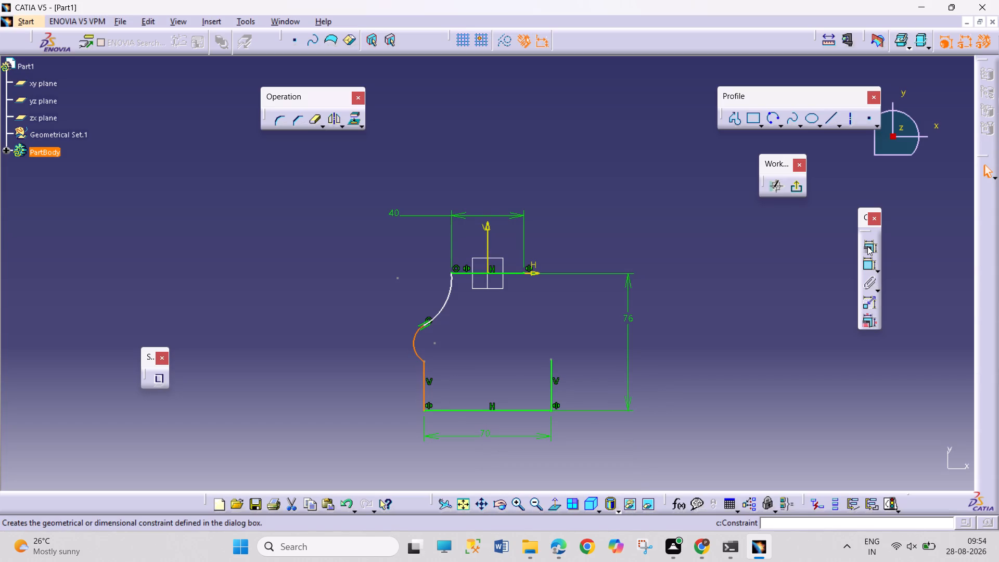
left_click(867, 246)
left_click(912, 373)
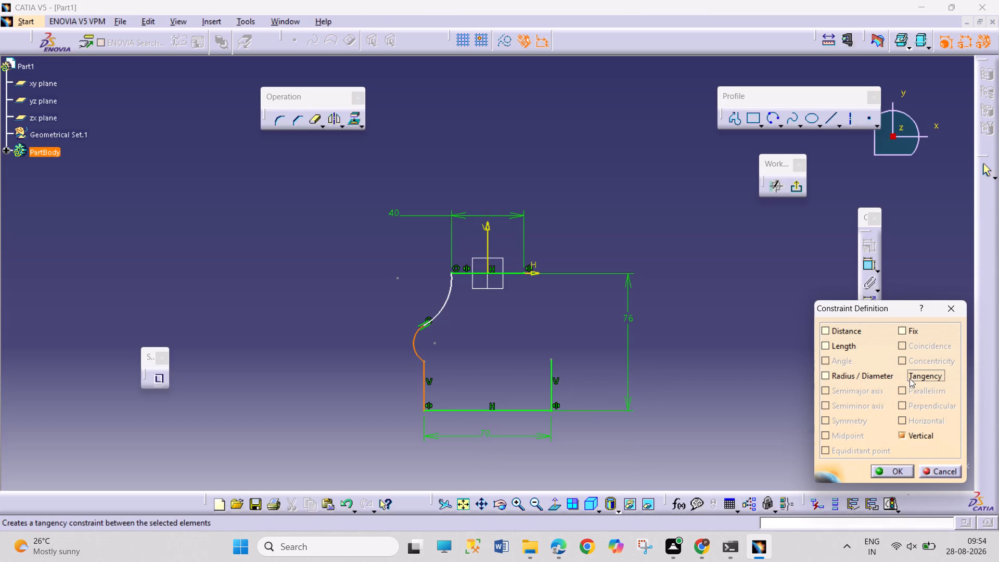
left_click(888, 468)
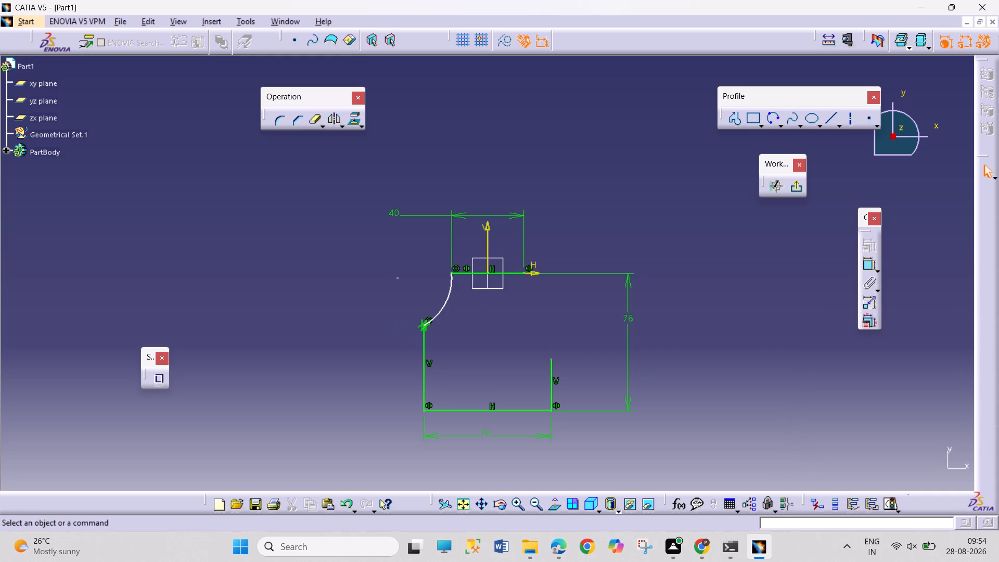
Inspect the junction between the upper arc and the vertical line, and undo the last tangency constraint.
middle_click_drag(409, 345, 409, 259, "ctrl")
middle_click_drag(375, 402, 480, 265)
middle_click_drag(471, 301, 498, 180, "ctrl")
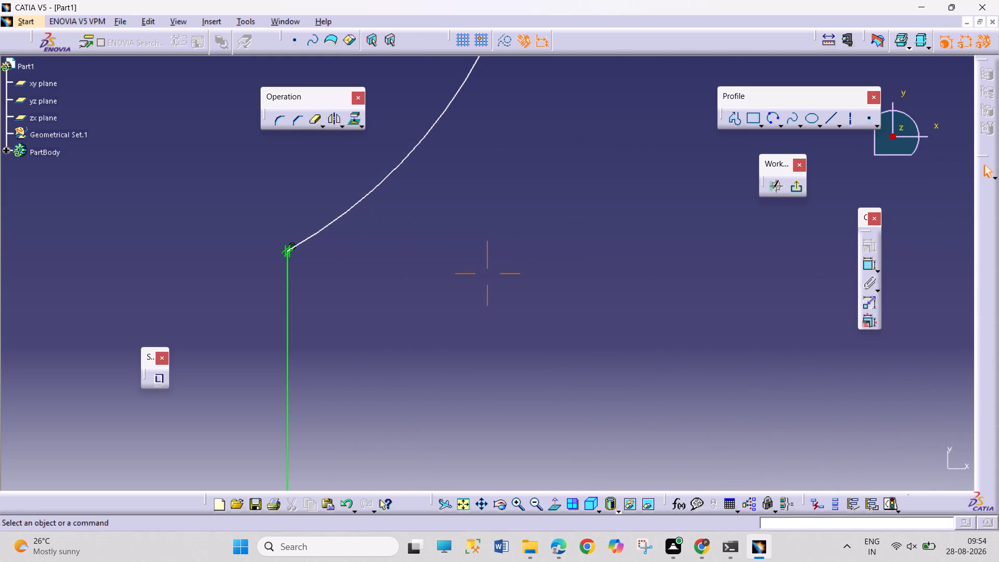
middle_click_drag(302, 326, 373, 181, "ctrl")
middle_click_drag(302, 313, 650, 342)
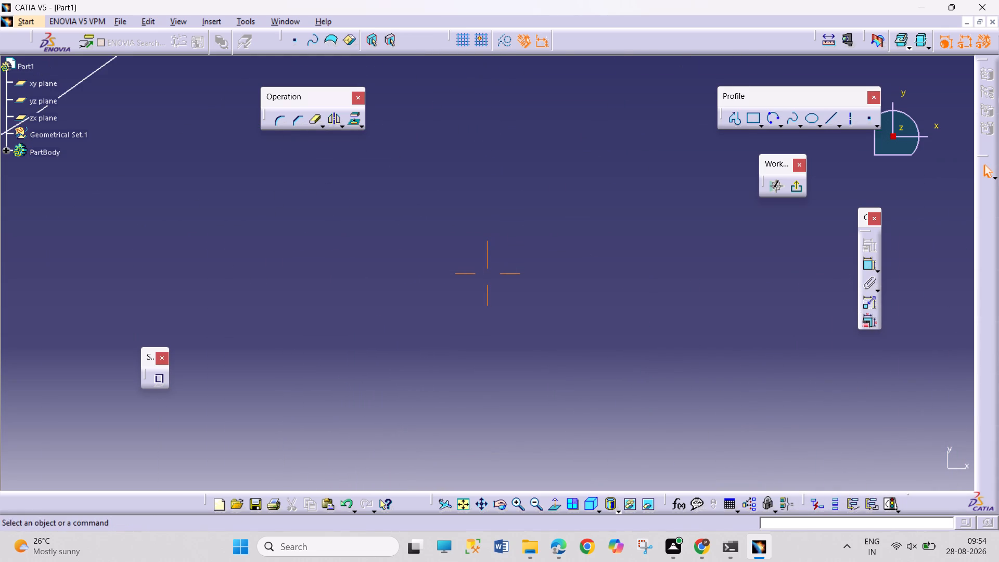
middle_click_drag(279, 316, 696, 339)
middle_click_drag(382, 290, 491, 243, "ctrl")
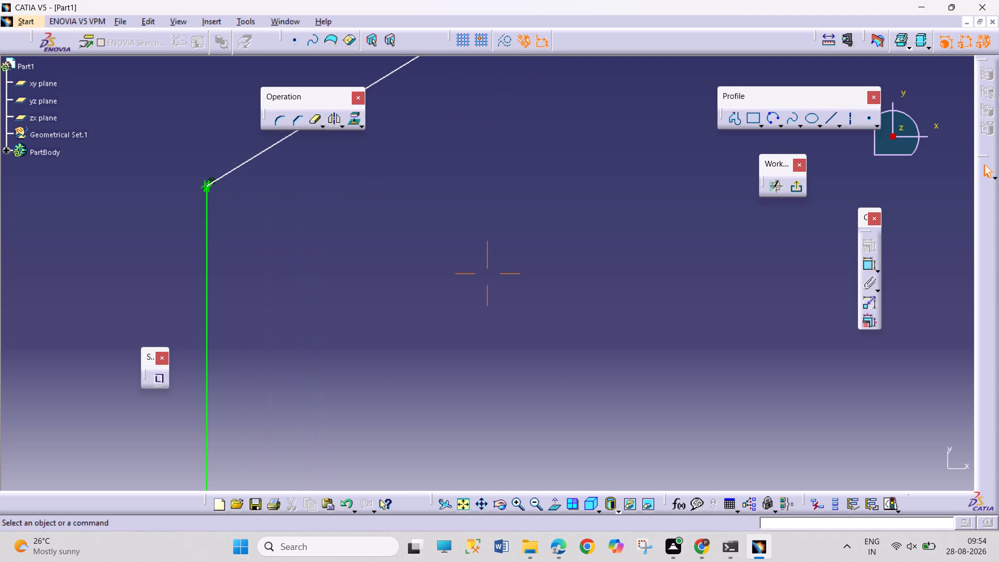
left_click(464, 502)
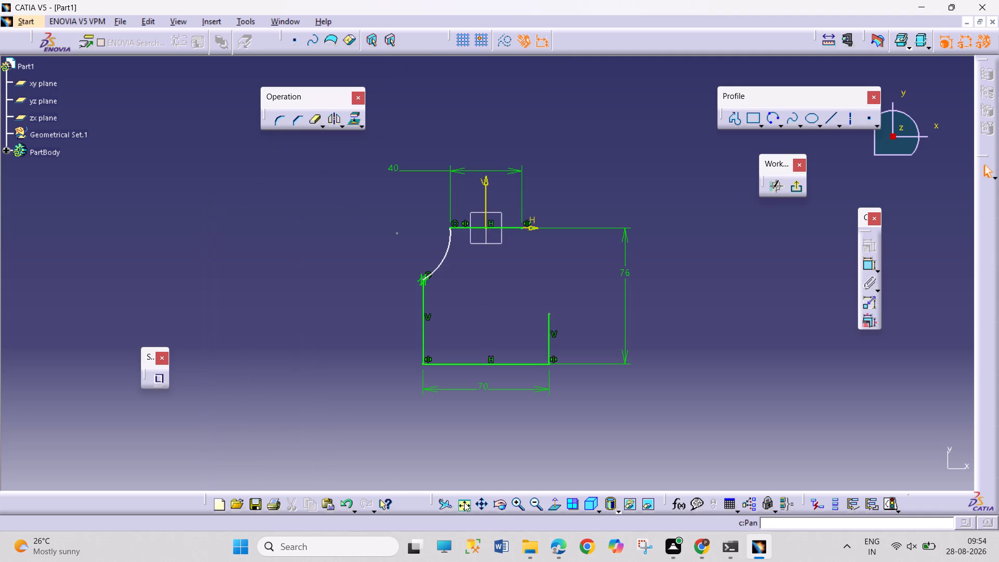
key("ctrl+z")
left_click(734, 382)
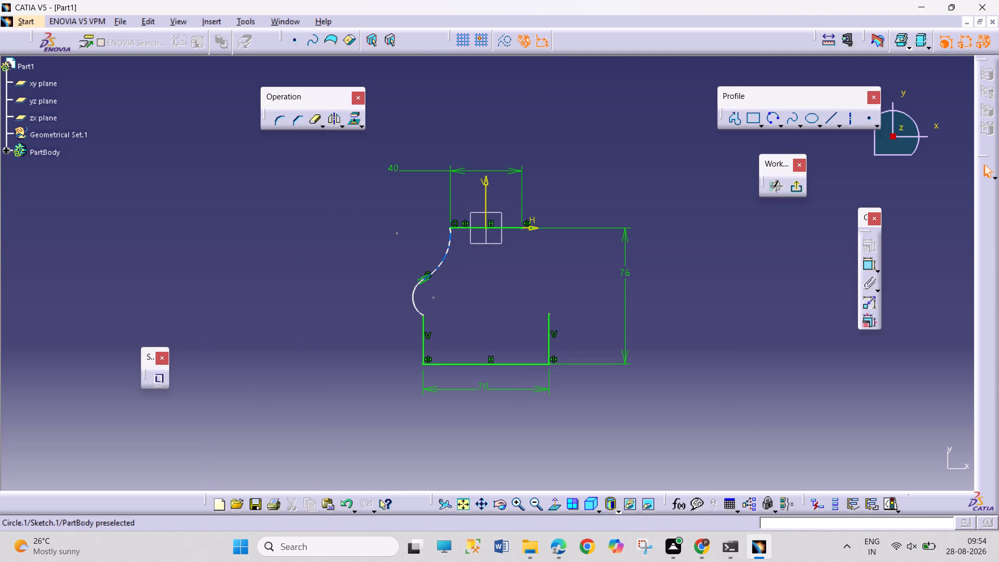
Move the two arcs' shared endpoint upward, closer to the 40 mm line.
left_click_drag(426, 278, 459, 253)
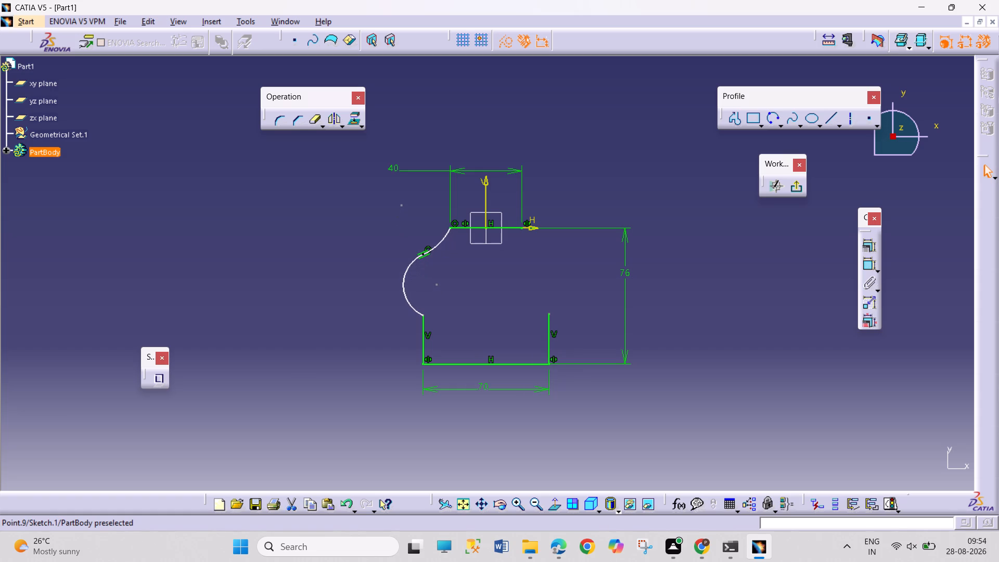
left_click_drag(459, 253, 460, 253)
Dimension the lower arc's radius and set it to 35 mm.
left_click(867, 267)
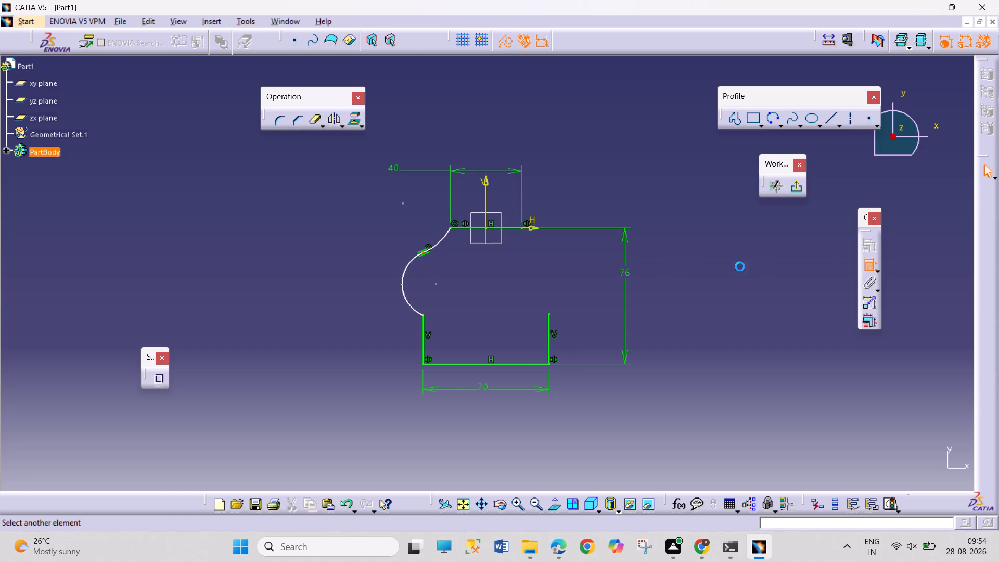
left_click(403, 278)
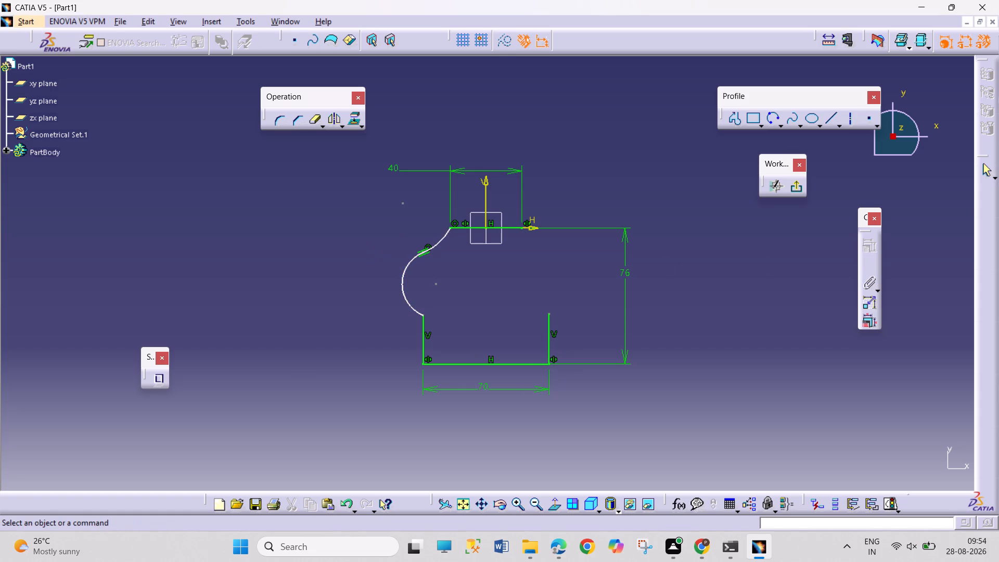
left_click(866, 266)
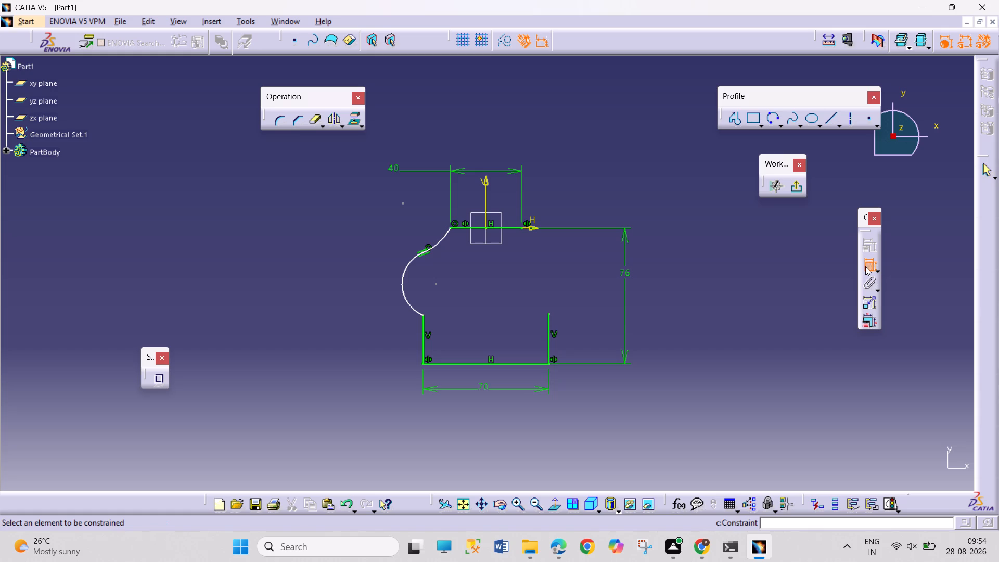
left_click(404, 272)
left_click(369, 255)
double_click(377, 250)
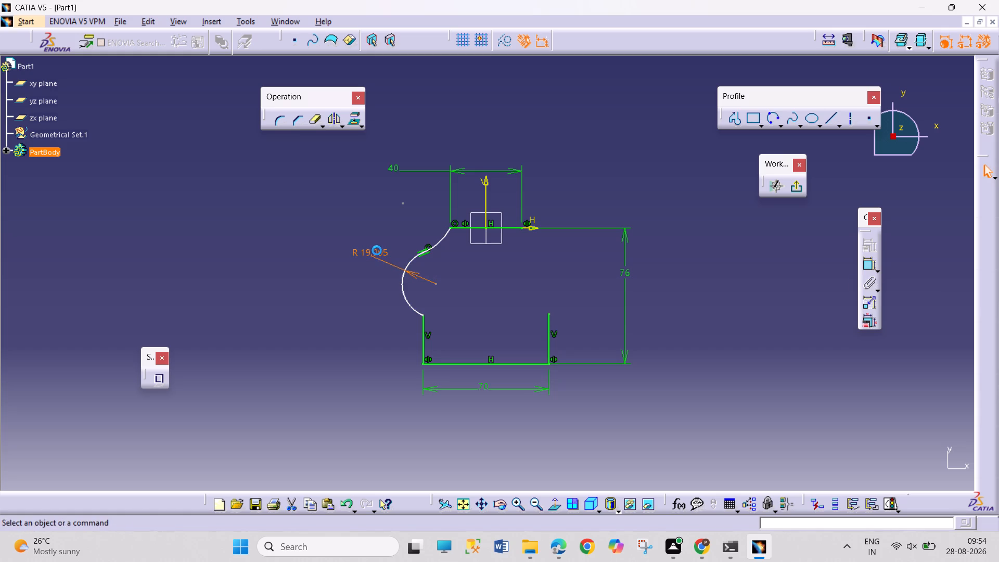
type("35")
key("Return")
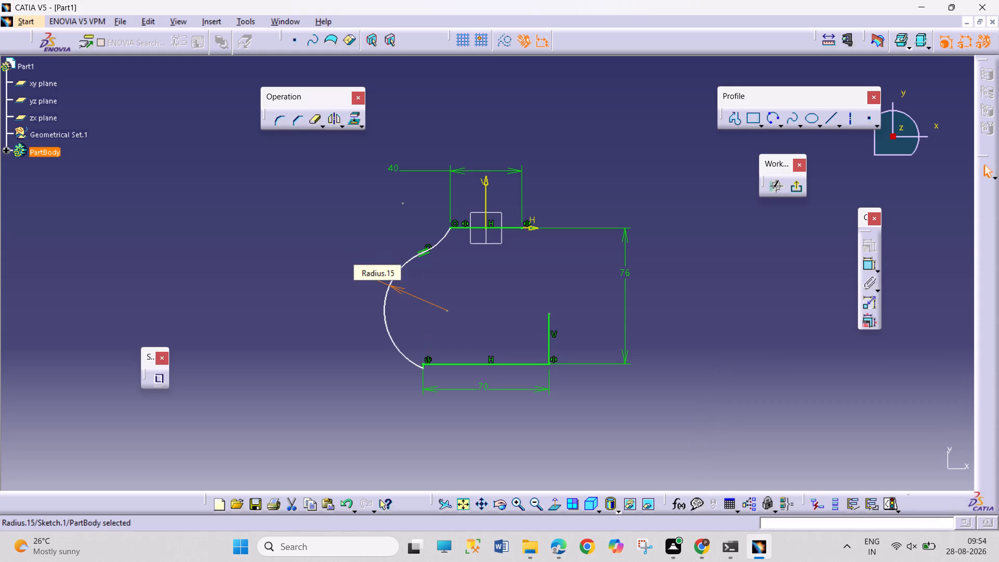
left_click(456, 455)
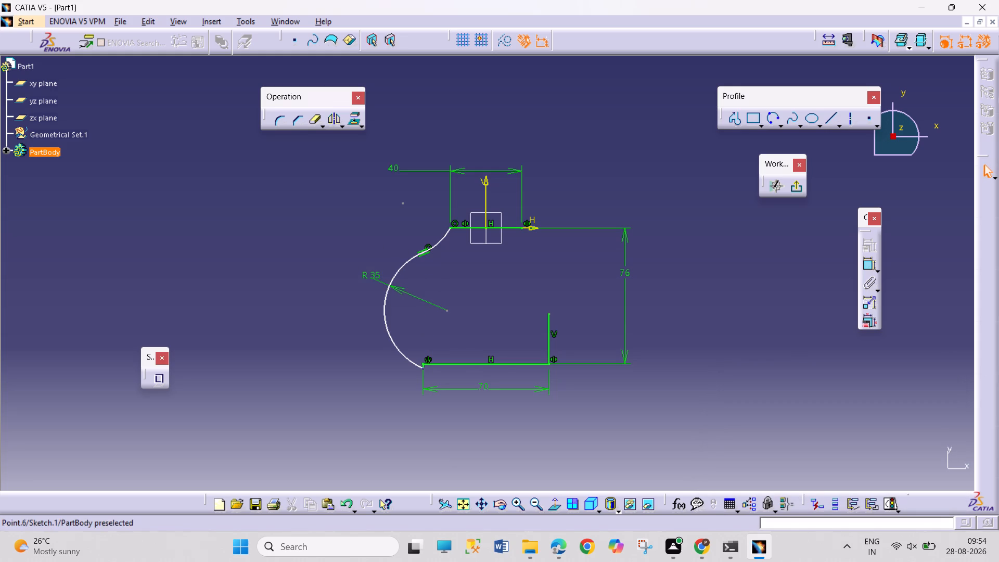
Move the 35 mm arc's lower end upward, leaving a short vertical line between it and the 70 mm line.
left_click_drag(423, 368, 439, 331)
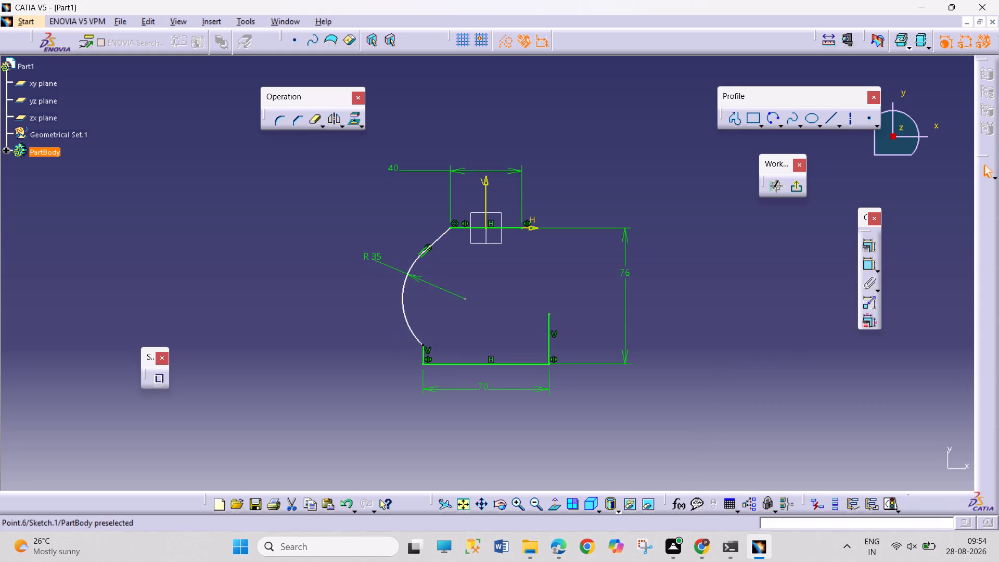
left_click_drag(422, 344, 434, 315)
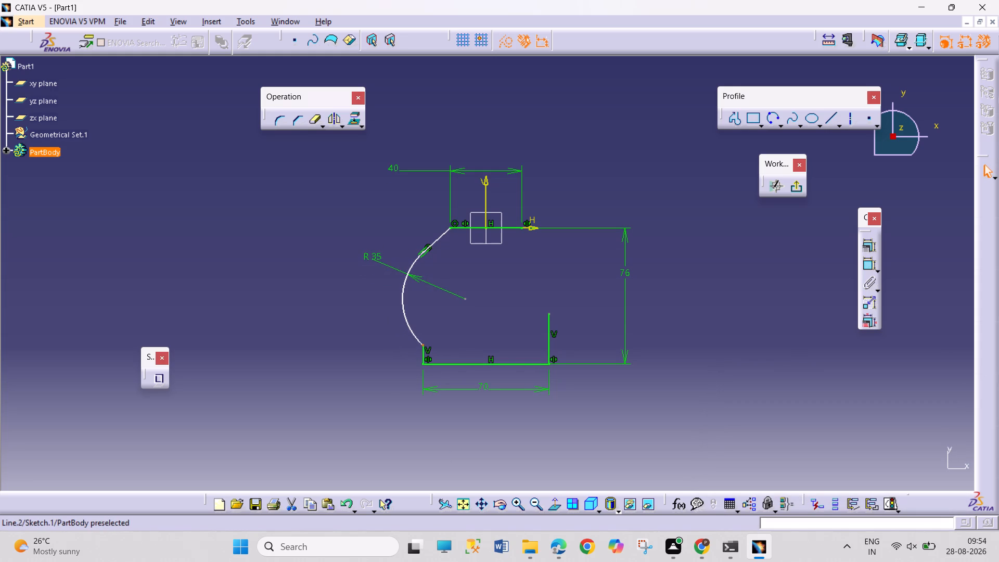
left_click(473, 323)
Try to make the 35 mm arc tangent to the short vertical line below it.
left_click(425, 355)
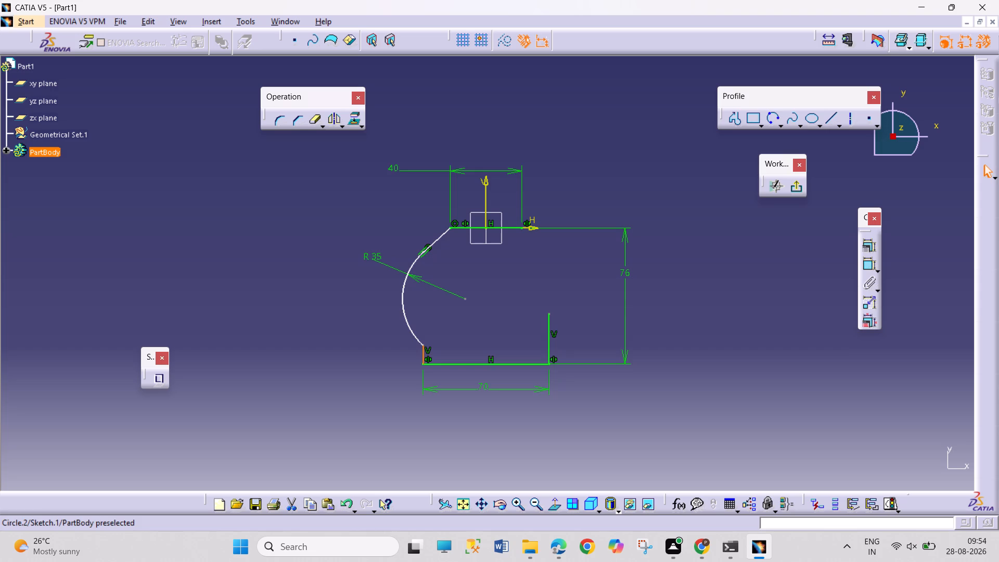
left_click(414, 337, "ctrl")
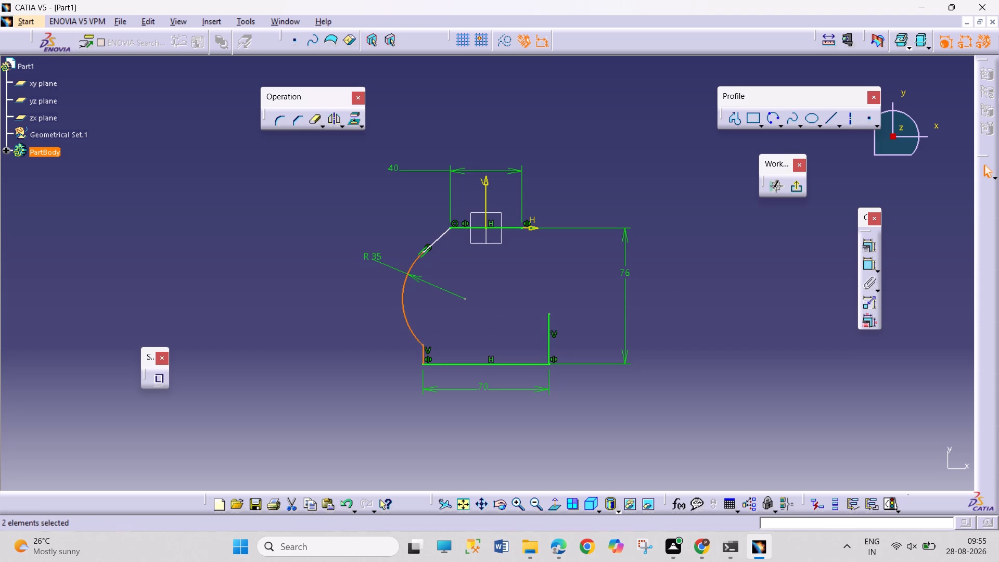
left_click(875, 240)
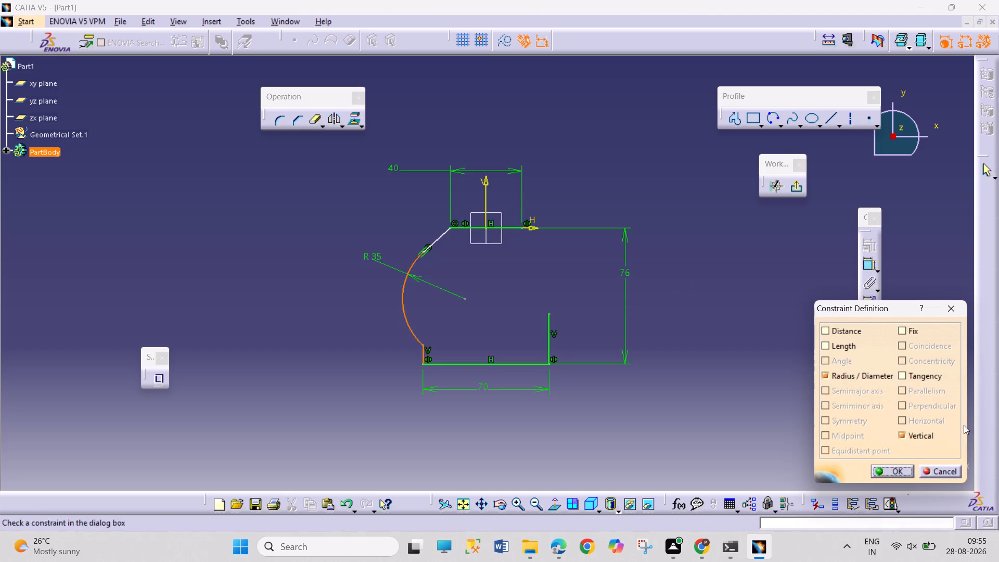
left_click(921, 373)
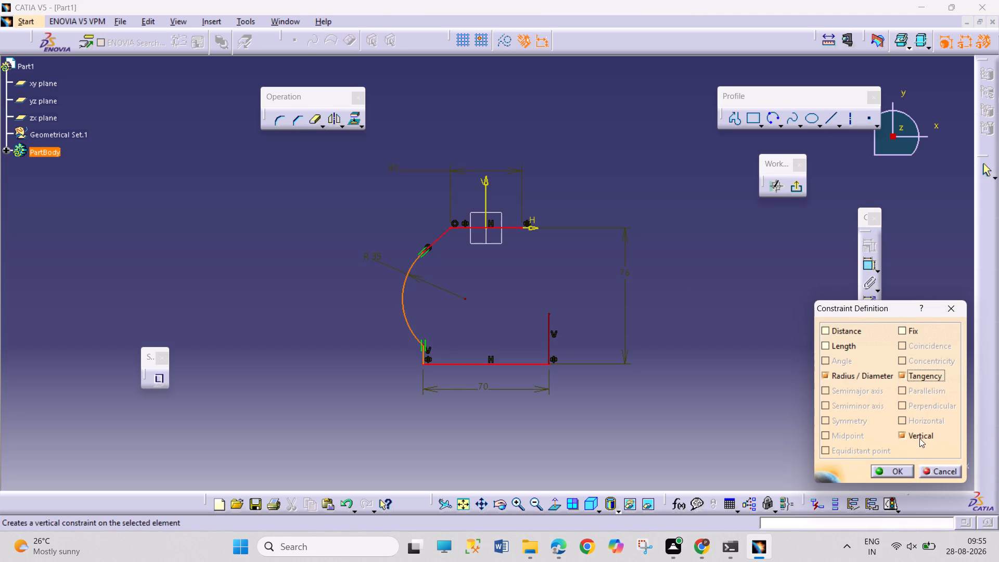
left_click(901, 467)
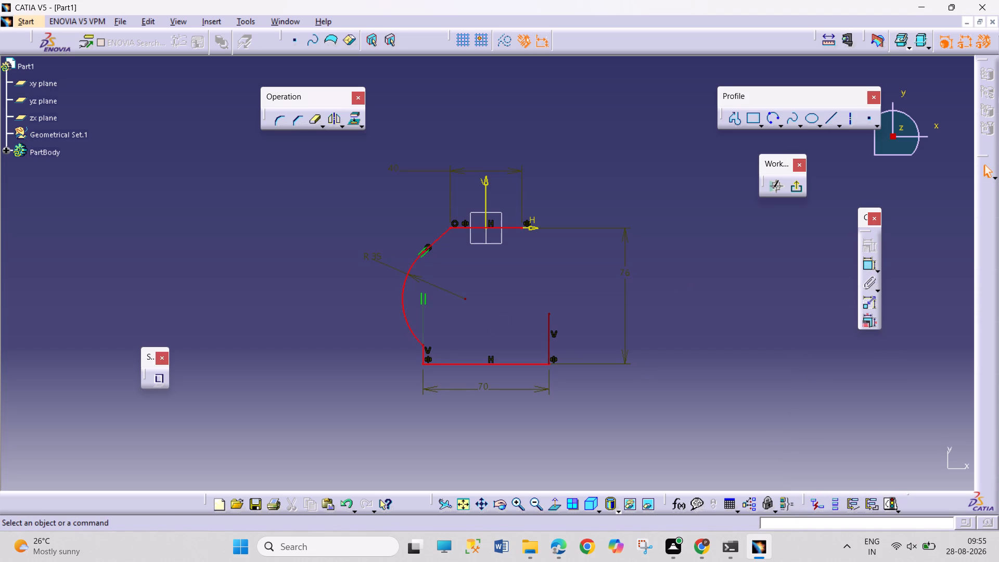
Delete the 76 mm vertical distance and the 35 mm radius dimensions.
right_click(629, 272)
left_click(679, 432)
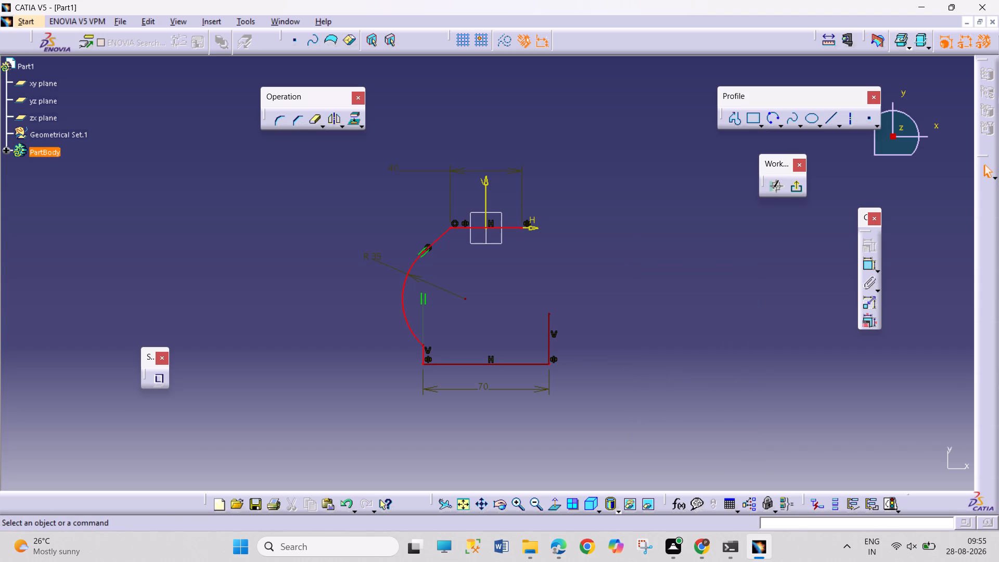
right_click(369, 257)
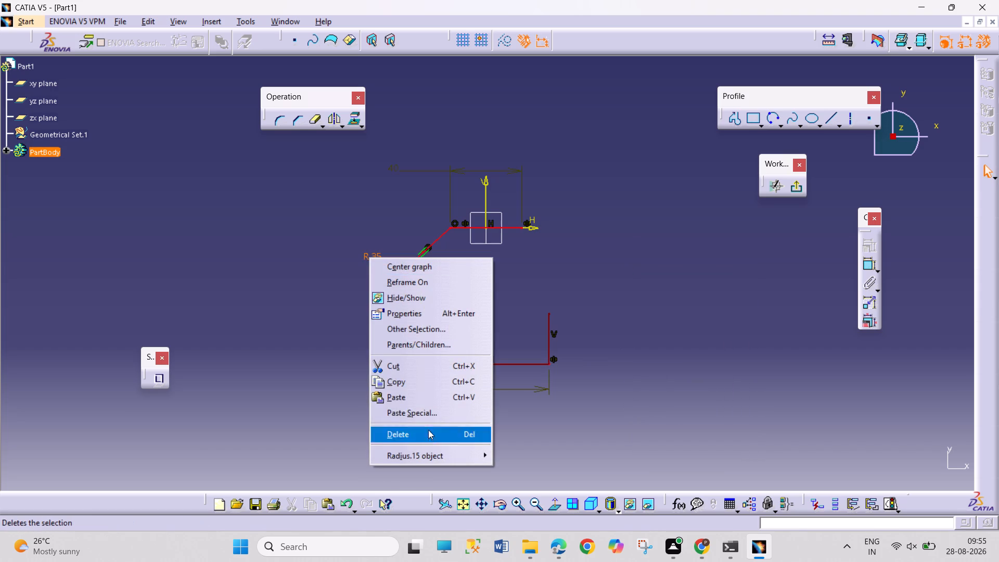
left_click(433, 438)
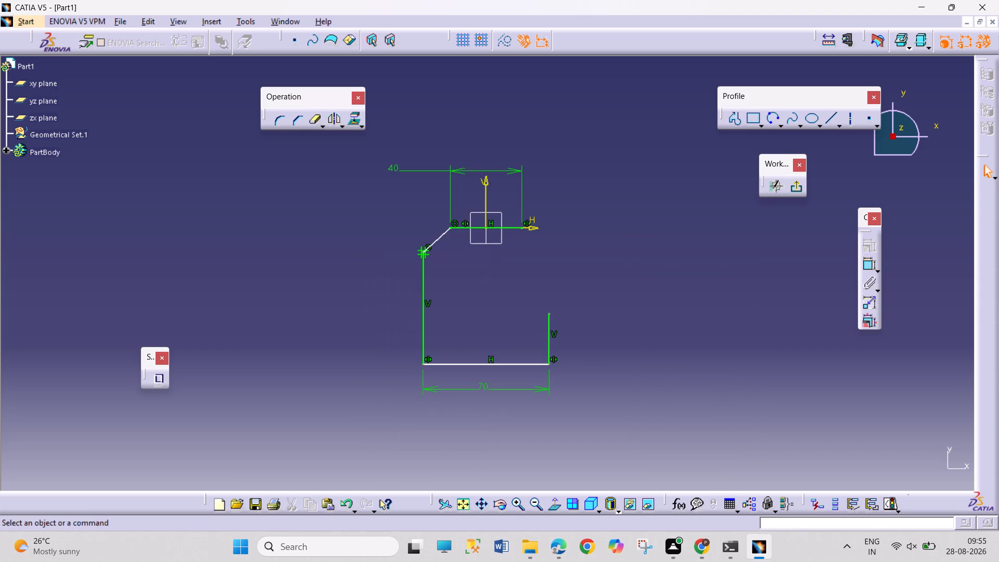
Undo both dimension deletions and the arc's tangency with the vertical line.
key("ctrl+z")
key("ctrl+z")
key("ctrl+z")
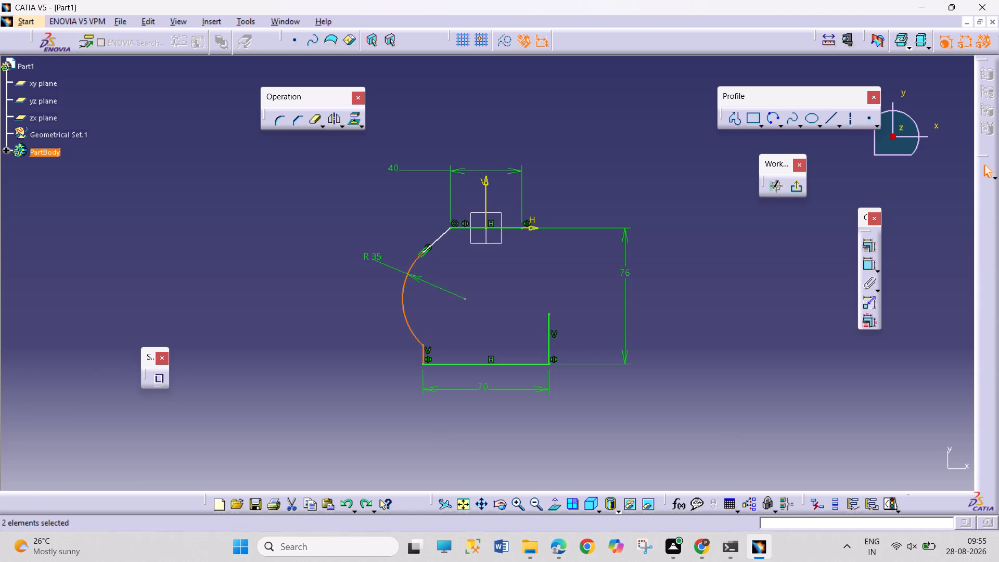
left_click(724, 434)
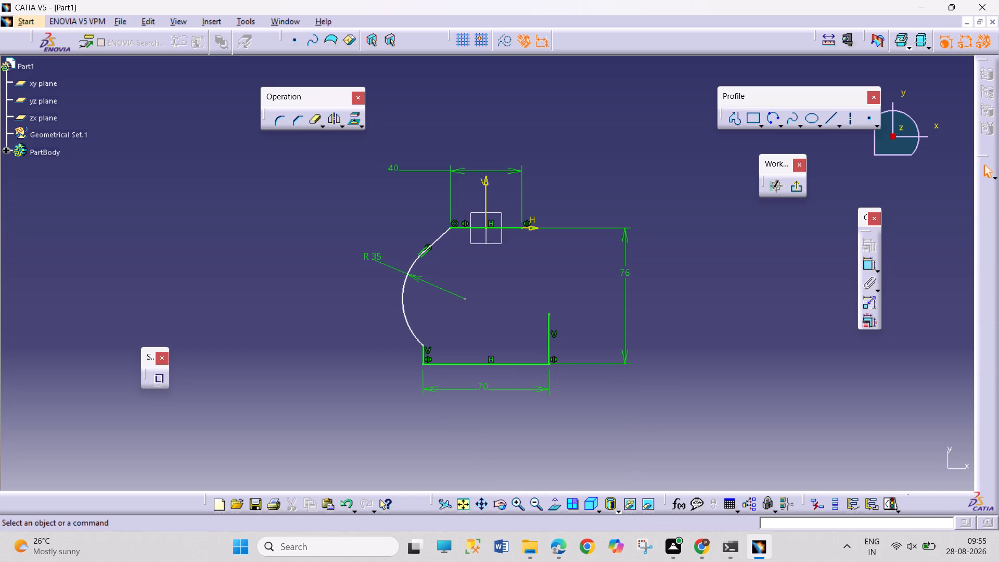
Delete the 35 mm radius arc from the sketch.
right_click(403, 310)
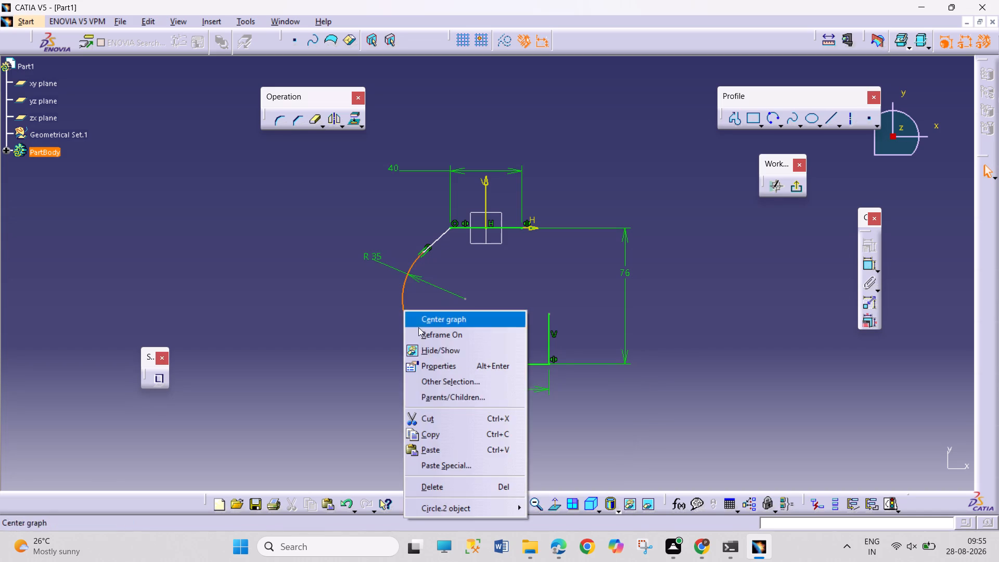
left_click(474, 487)
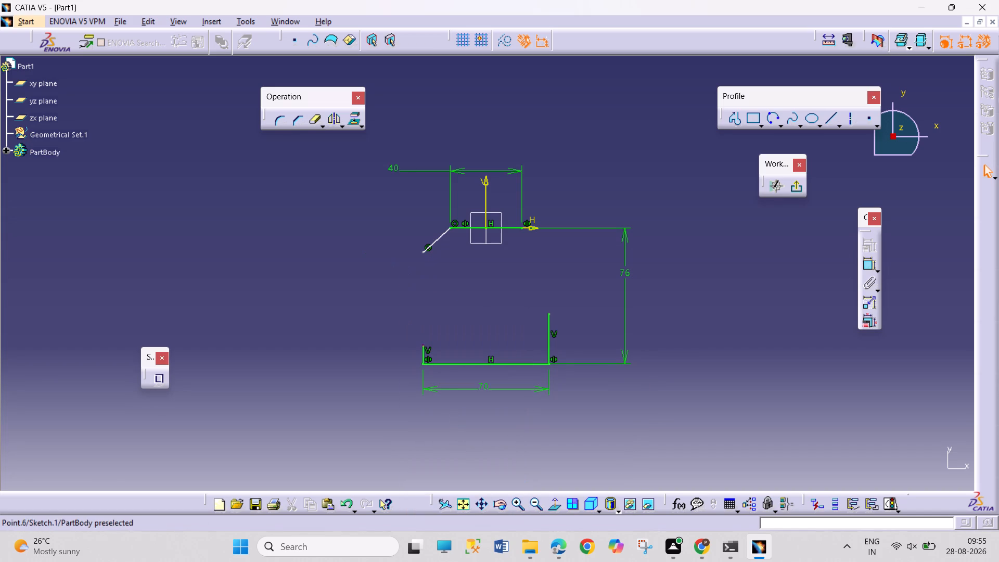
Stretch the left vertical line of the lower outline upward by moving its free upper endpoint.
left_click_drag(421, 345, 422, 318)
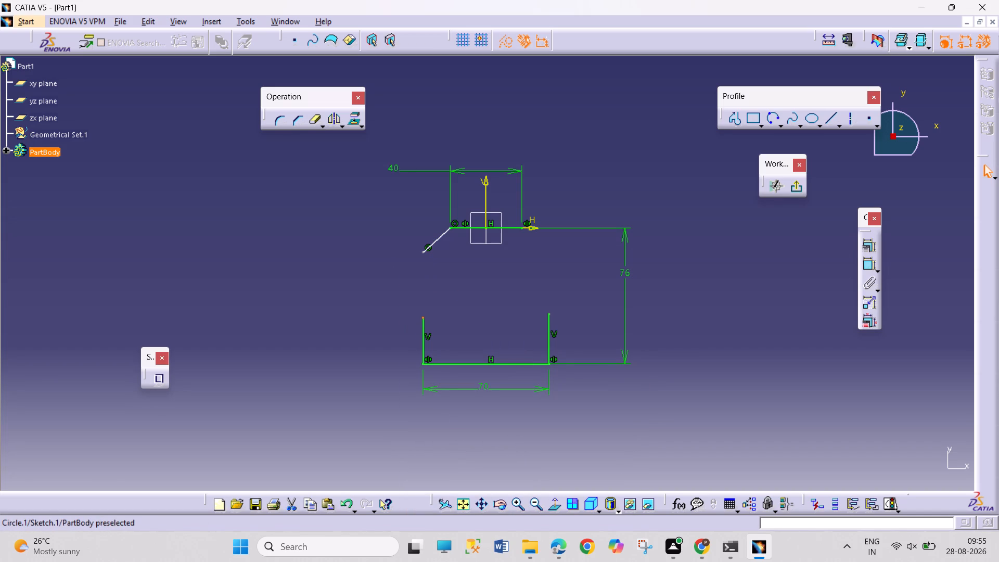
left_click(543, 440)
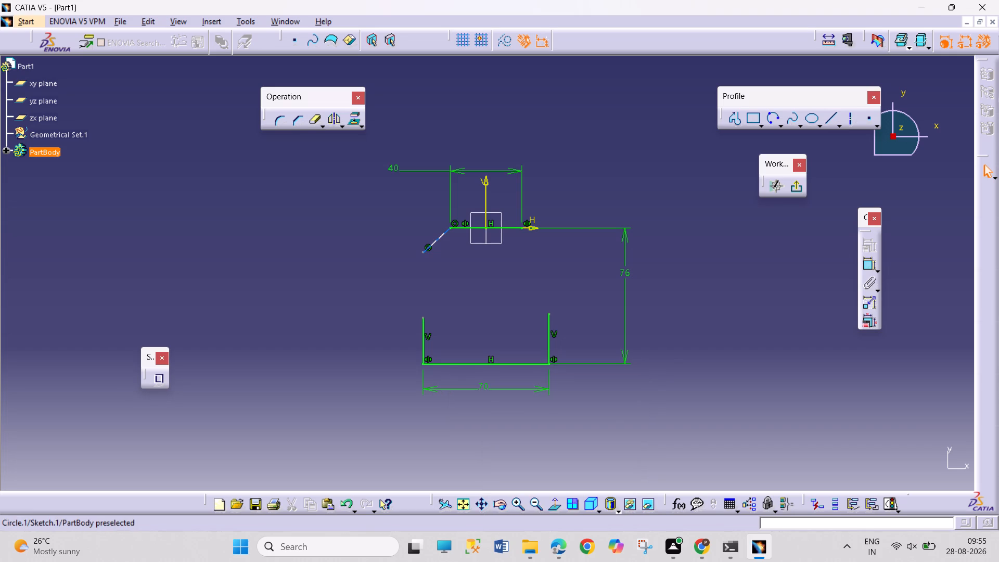
Delete the short sloped segment attached to the left end of the 40 mm line.
left_click_drag(425, 252, 452, 258)
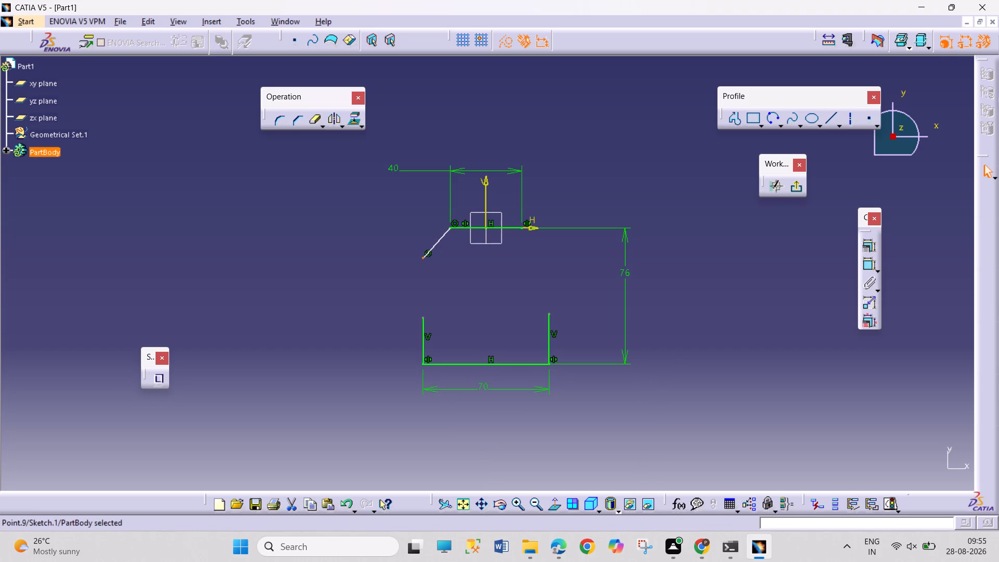
right_click(440, 241)
left_click(495, 413)
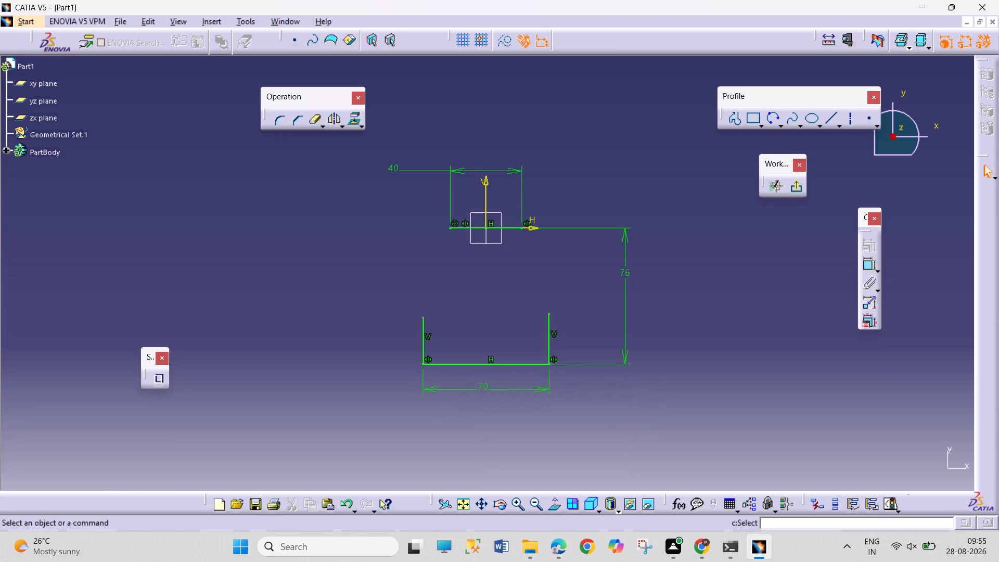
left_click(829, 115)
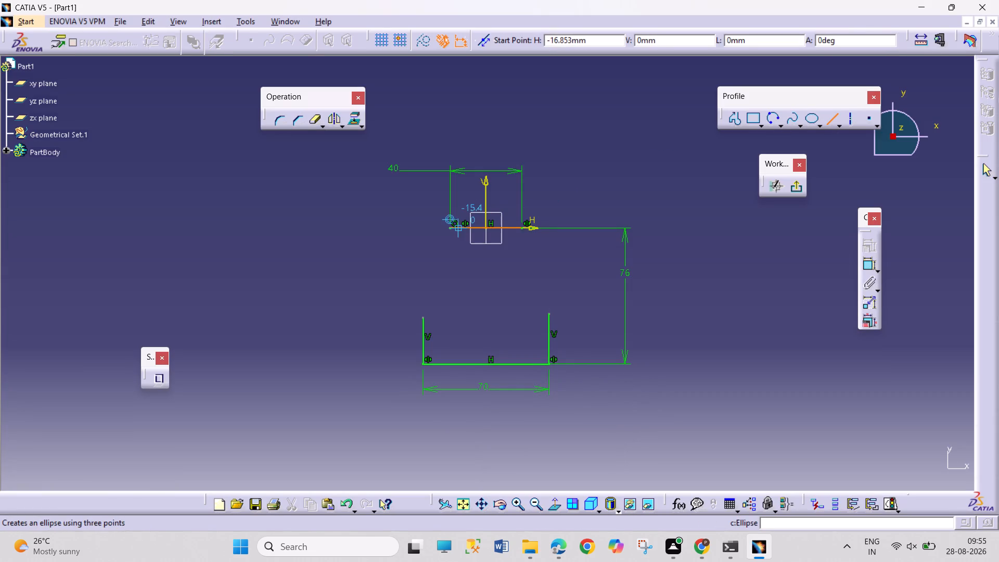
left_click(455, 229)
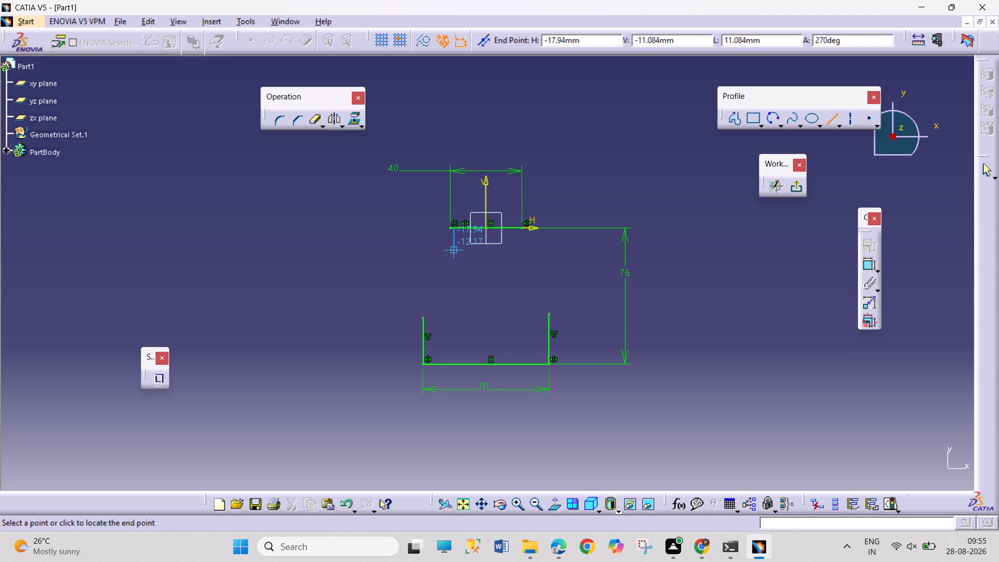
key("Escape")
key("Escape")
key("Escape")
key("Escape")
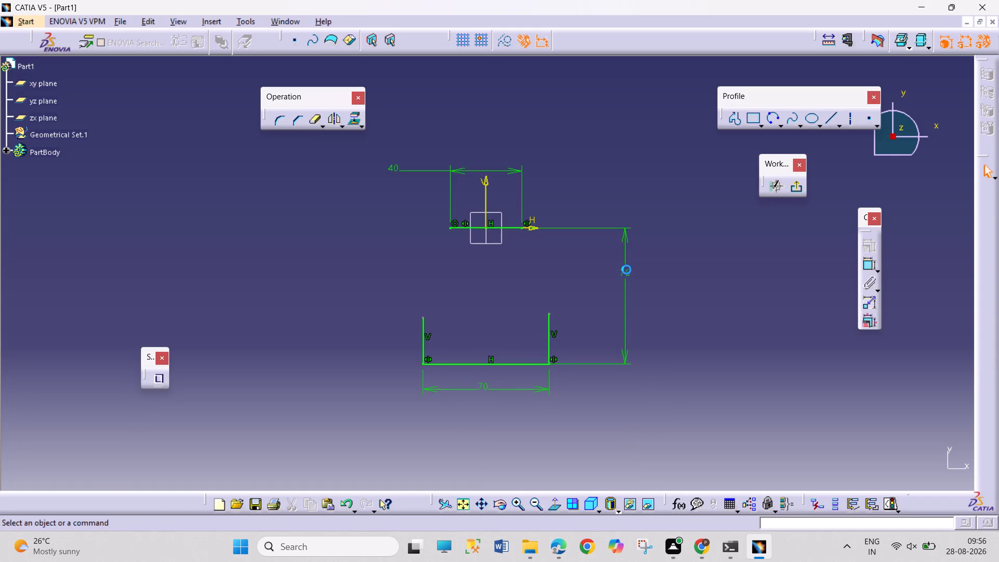
Set the vertical distance between the upper 40 mm line and the bottom line to 88 mm.
double_click(626, 270)
type("88")
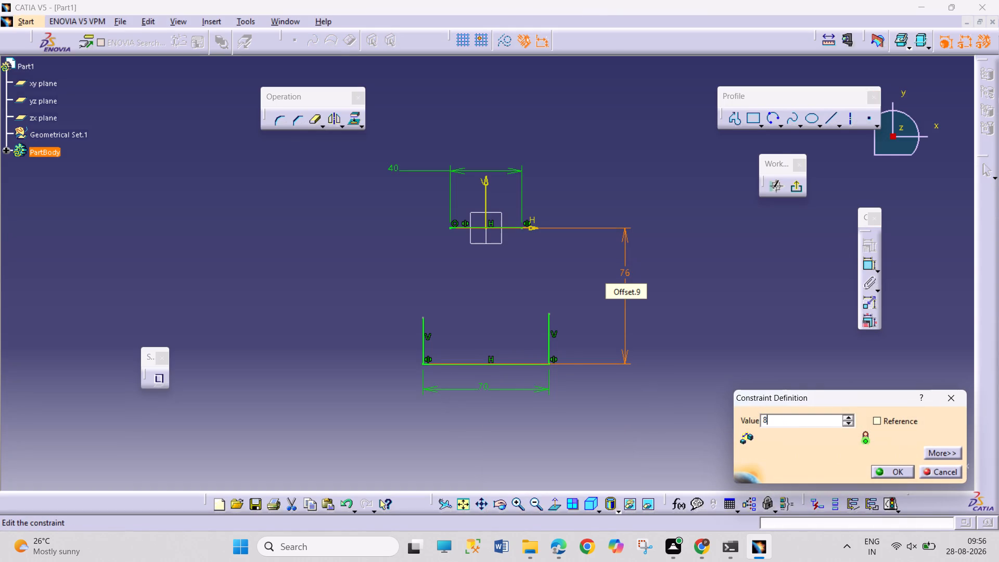
key("Return")
left_click(746, 365)
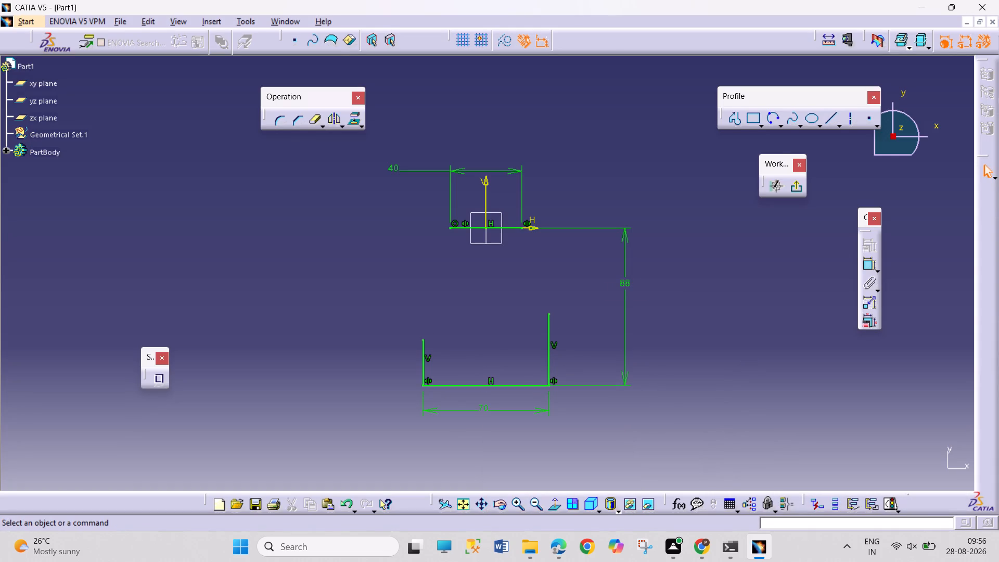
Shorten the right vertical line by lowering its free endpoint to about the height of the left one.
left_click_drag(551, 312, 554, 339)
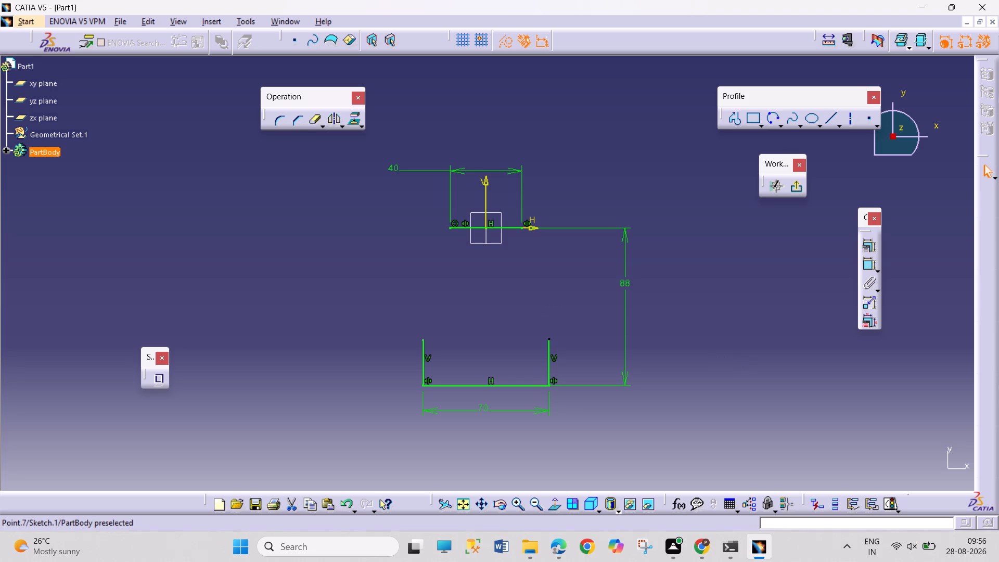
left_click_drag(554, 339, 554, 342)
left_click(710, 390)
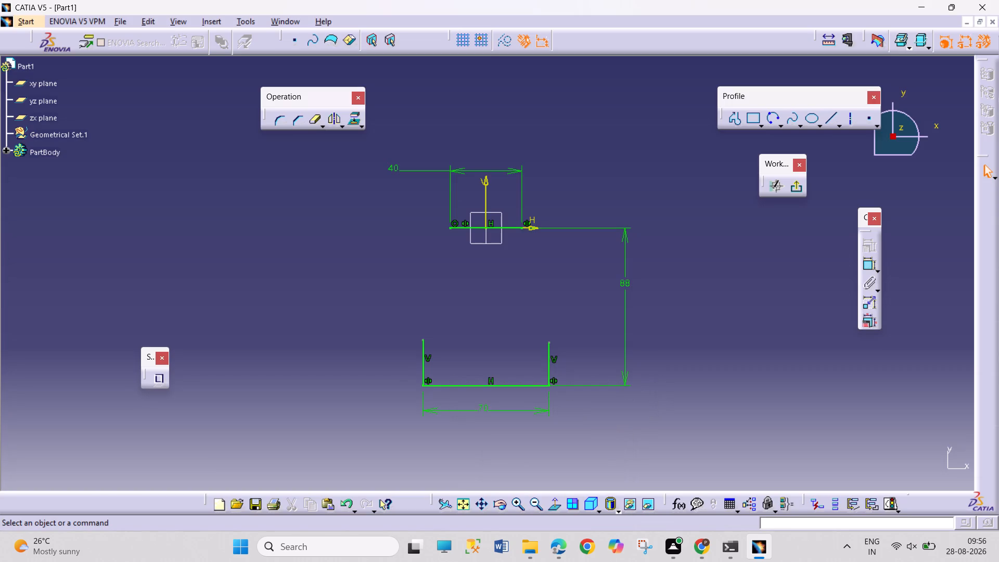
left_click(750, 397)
Dimension the right vertical line's length and set it to 44 mm.
left_click(872, 264)
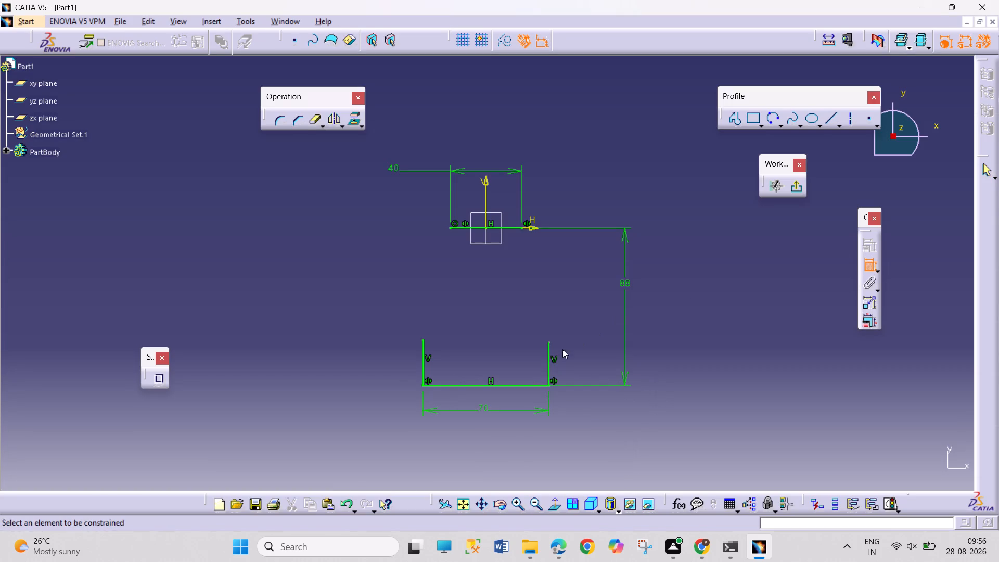
left_click(549, 360)
left_click(693, 365)
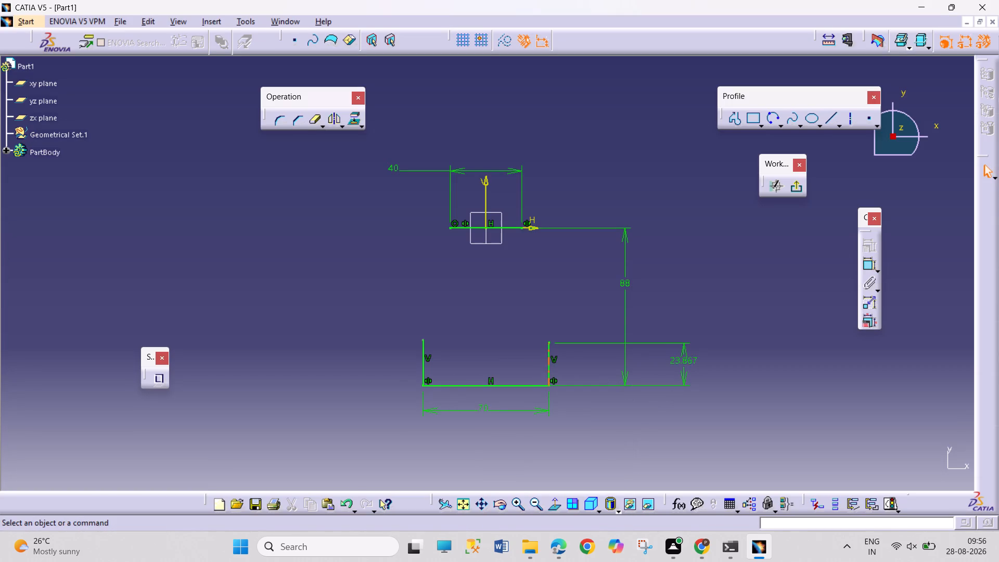
double_click(694, 361)
type("44")
key("Return")
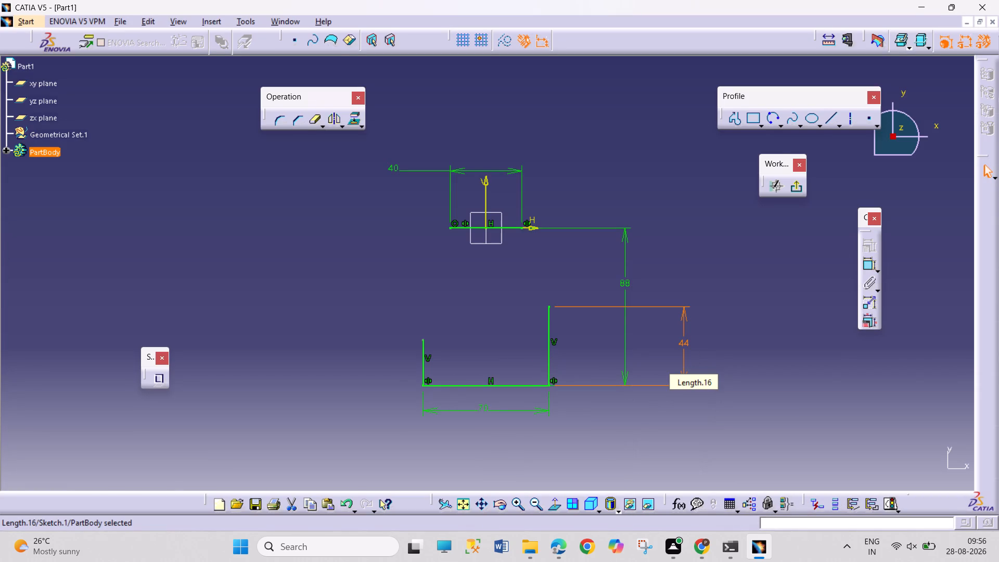
left_click(781, 378)
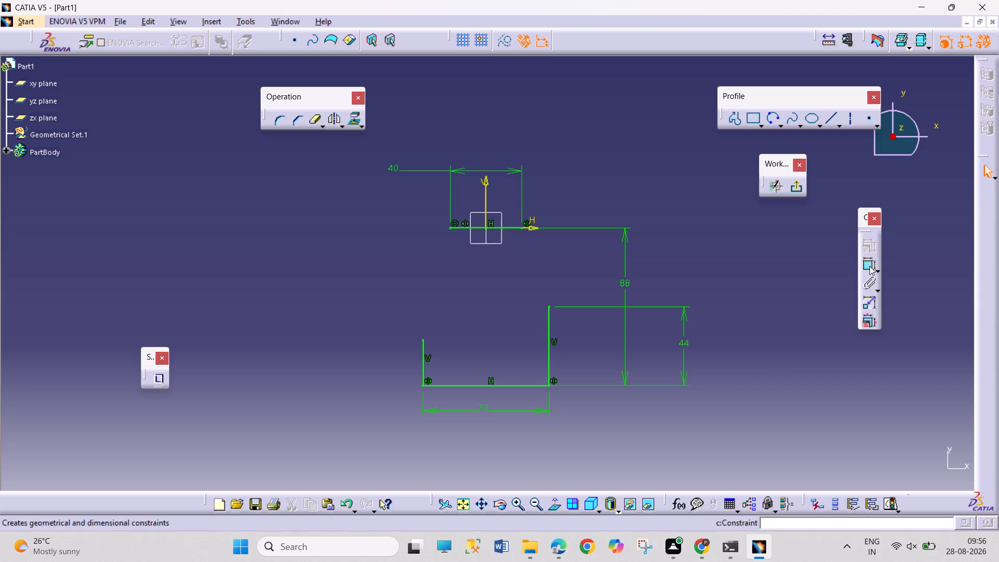
Dimension the left vertical line's length and set it to 44 mm.
left_click(873, 262)
left_click(422, 370)
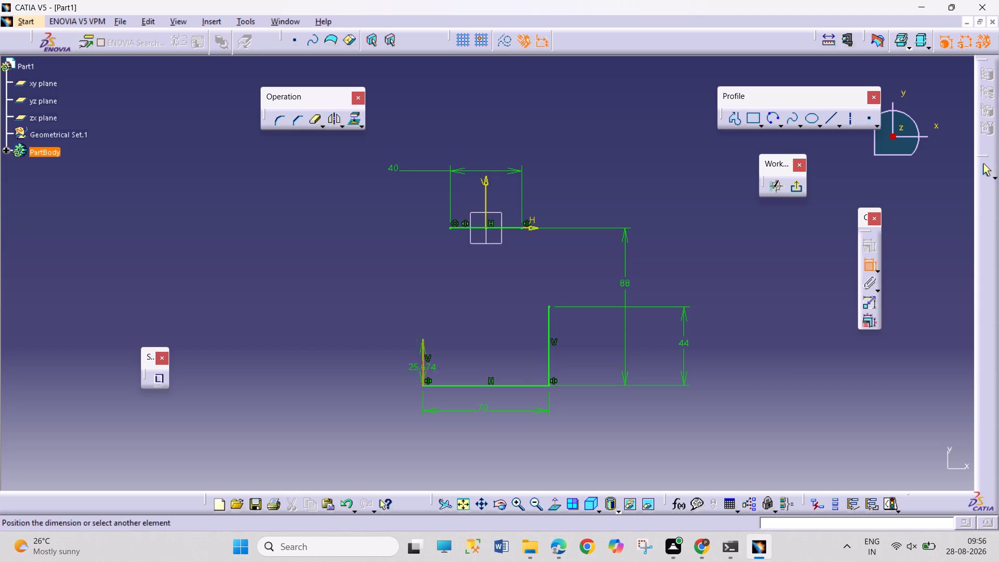
left_click(351, 357)
double_click(355, 354)
key("4")
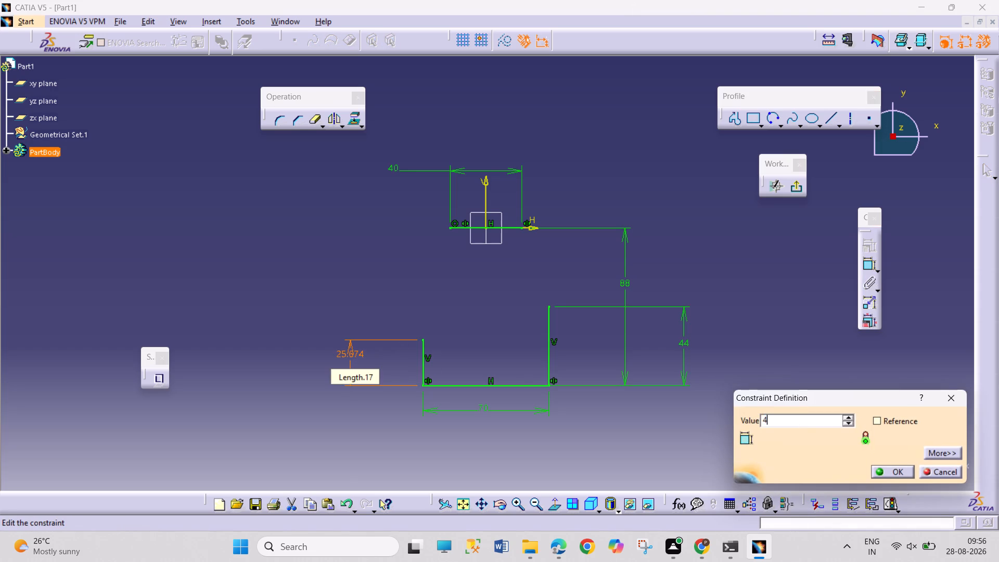
key("Return")
double_click(348, 373)
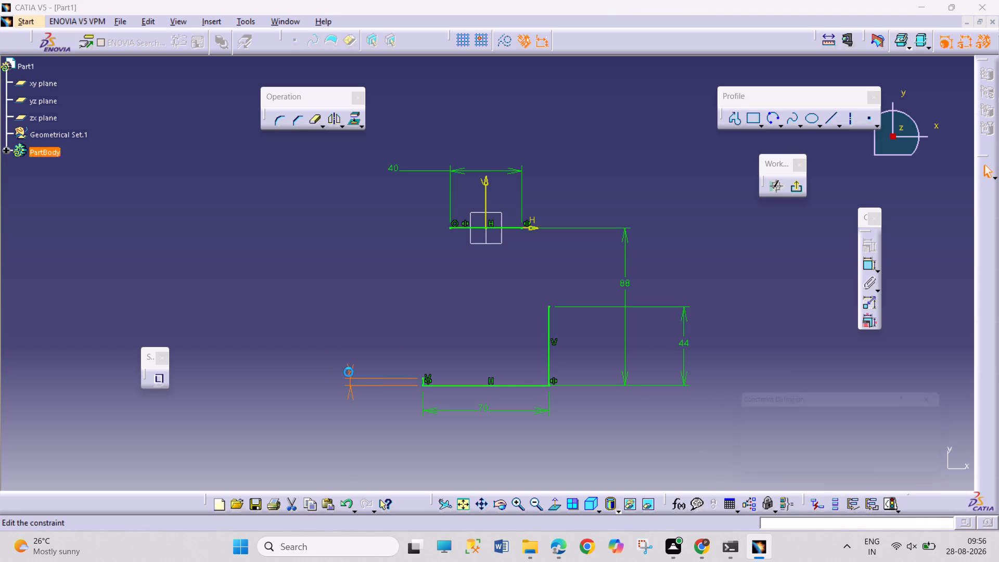
type("44")
key("Return")
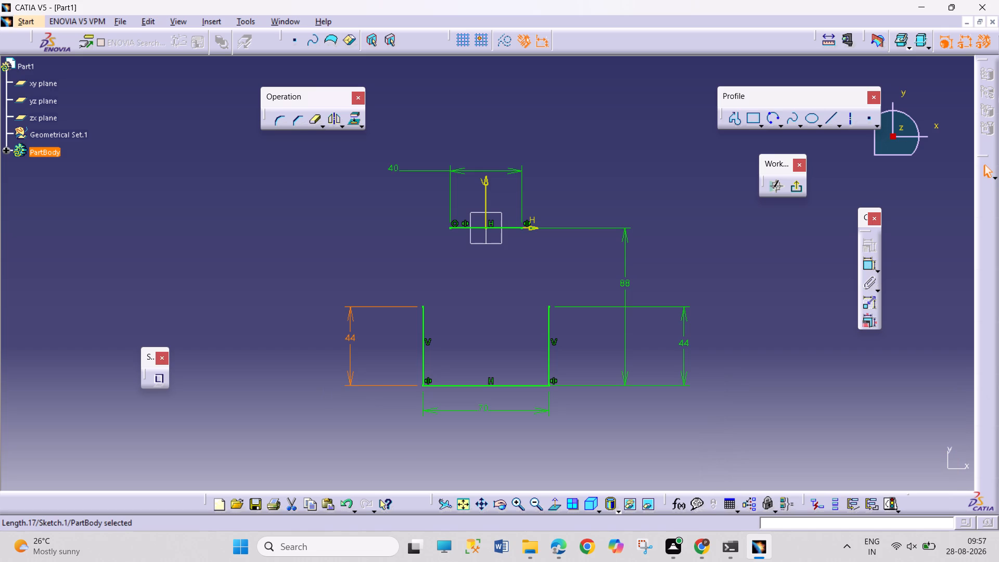
left_click(405, 449)
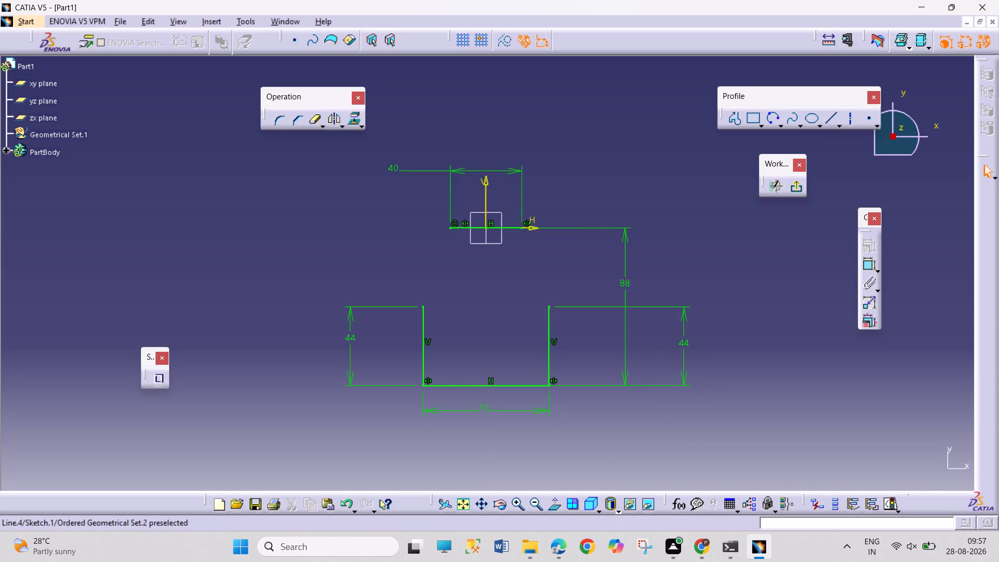
Set the lengths of both the right and left vertical lines to 23 mm.
double_click(683, 342)
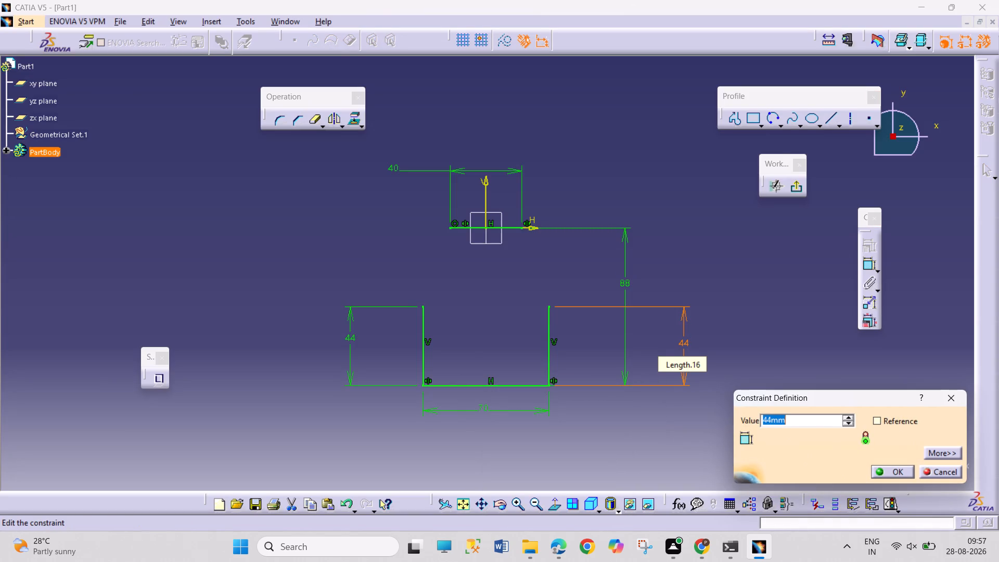
type("23")
key("Return")
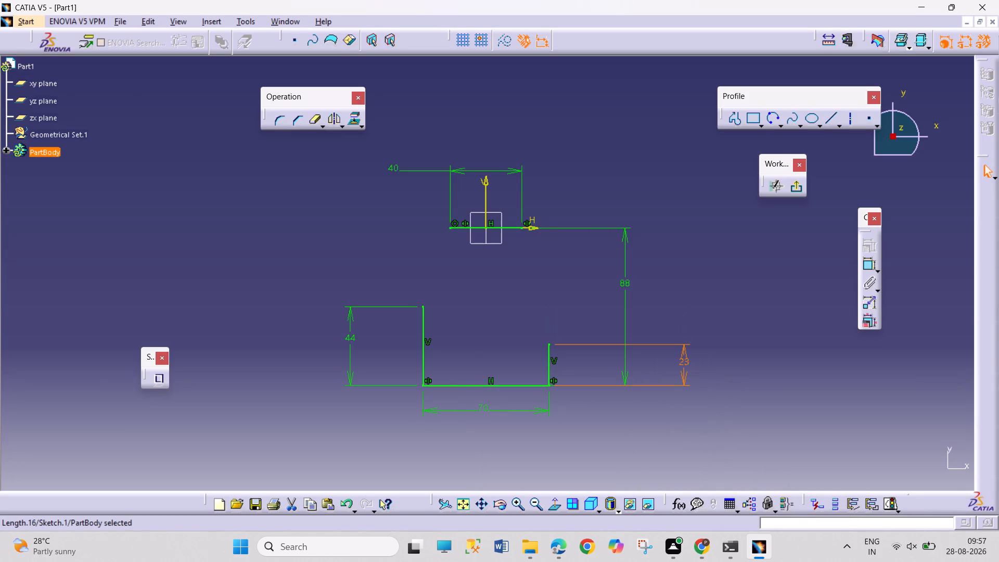
double_click(352, 339)
type("23")
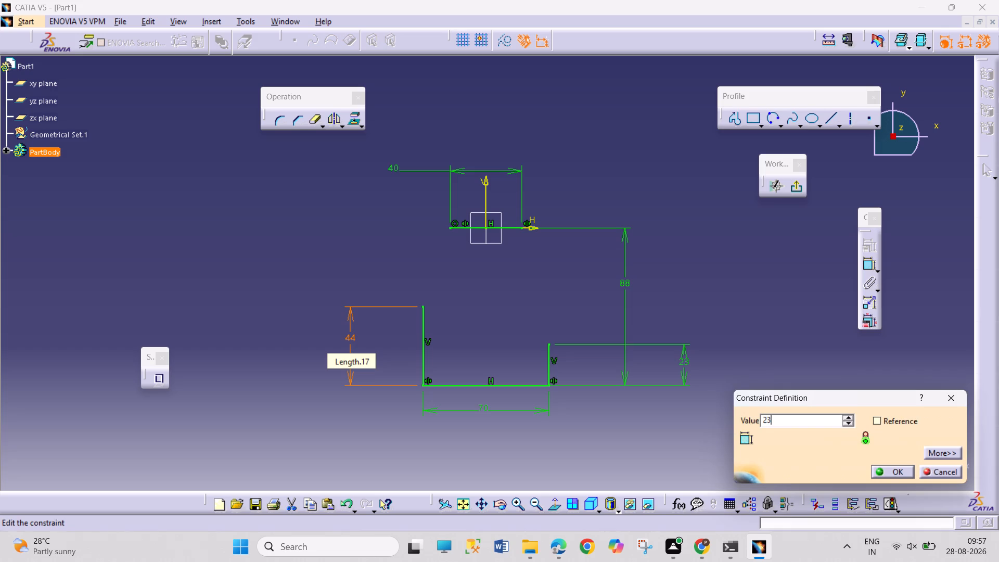
key("Return")
left_click(459, 290)
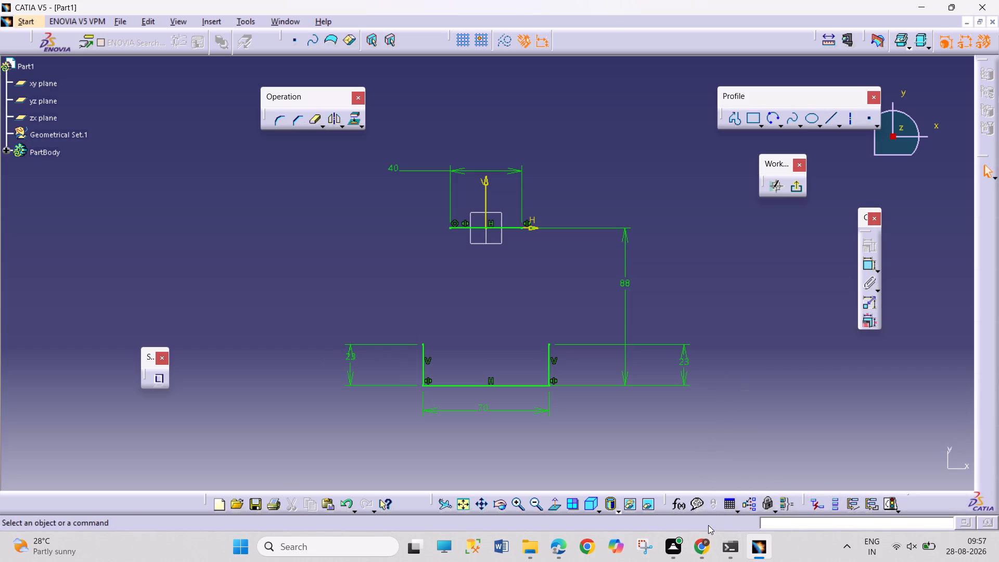
Close the Chrome window showing the 28-8-2026 page.
left_click(753, 435)
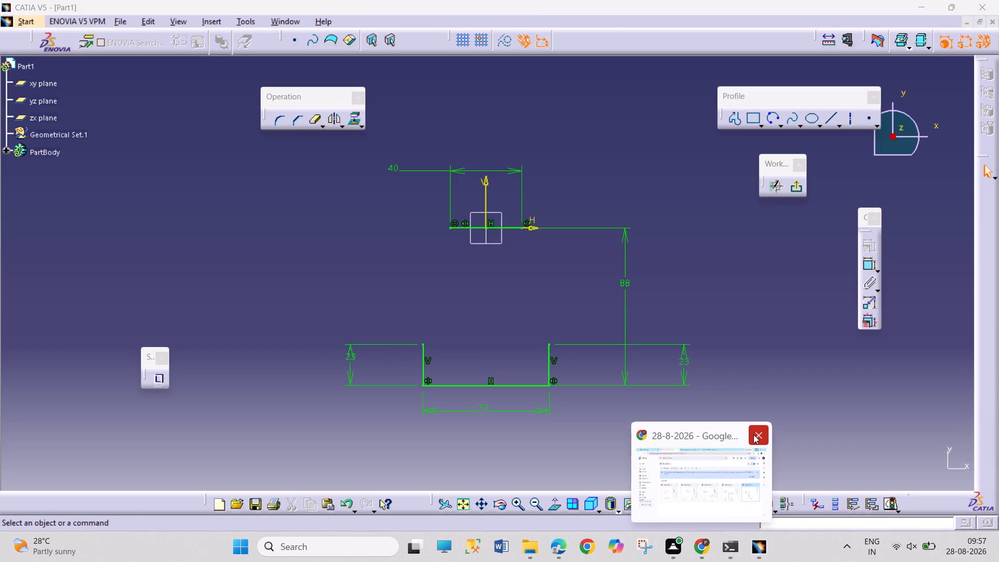
left_click(759, 438)
left_click(761, 433)
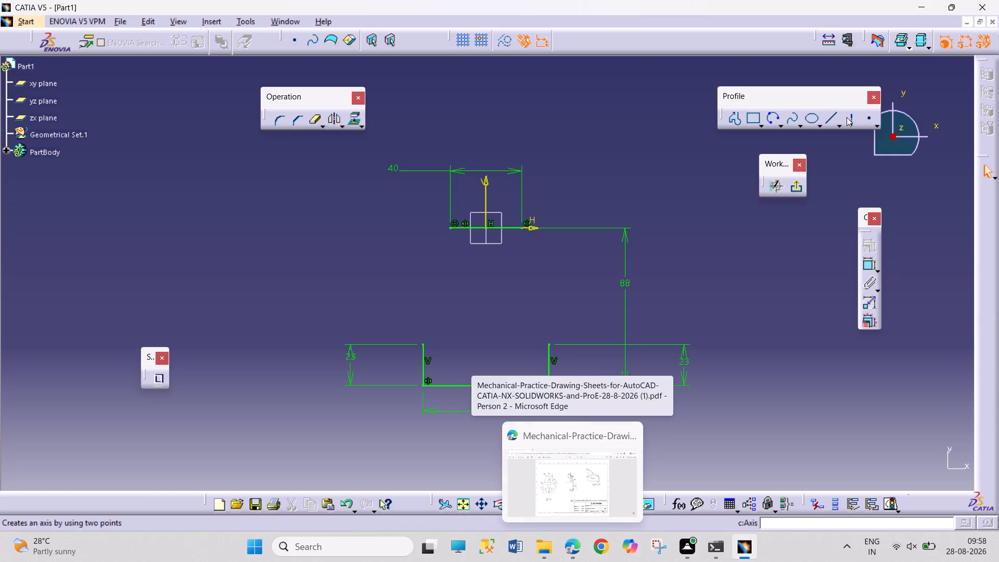
Sketch a vertical line about 17 mm long downward from the left end of the 40 mm line.
left_click(832, 122)
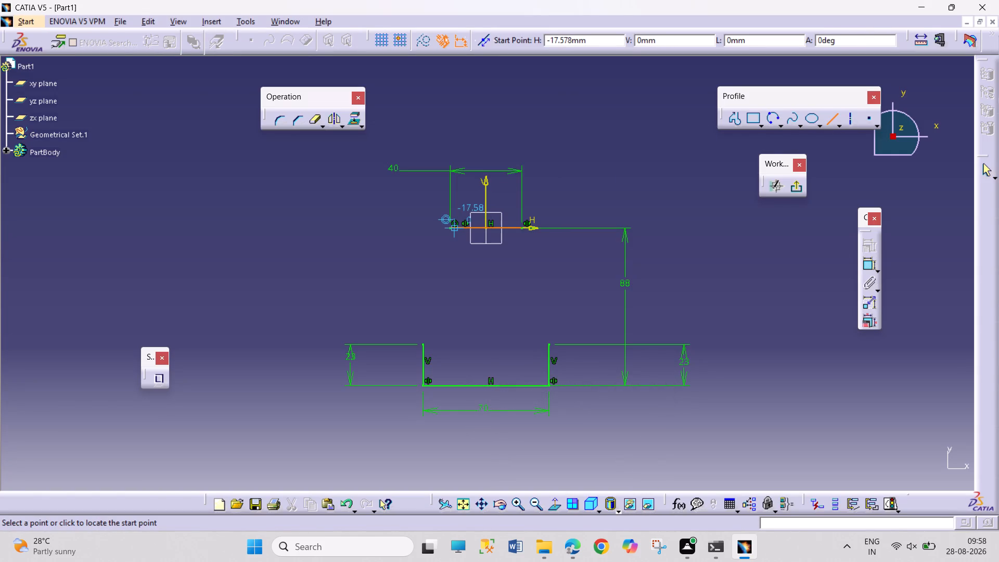
left_click(451, 229)
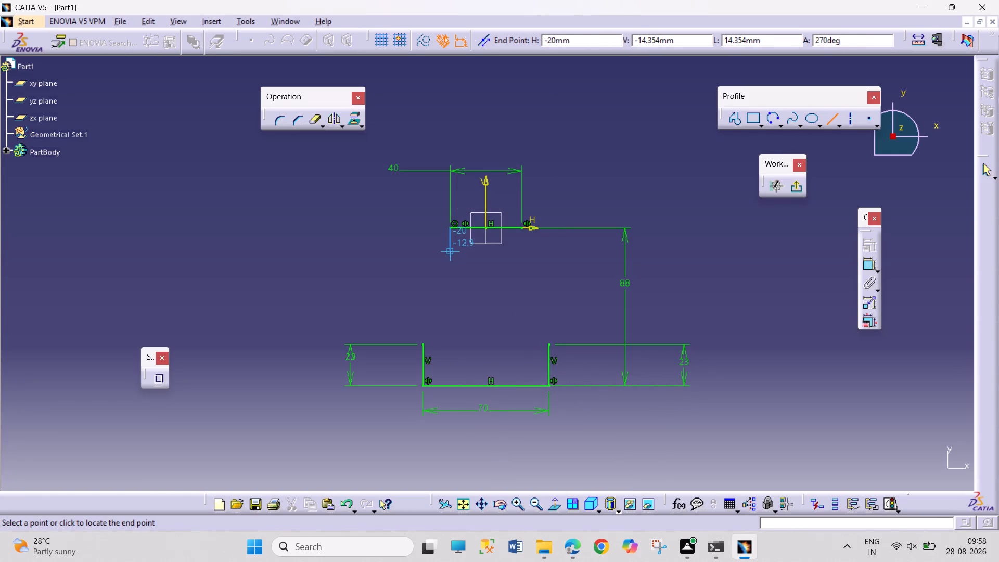
left_click(451, 259)
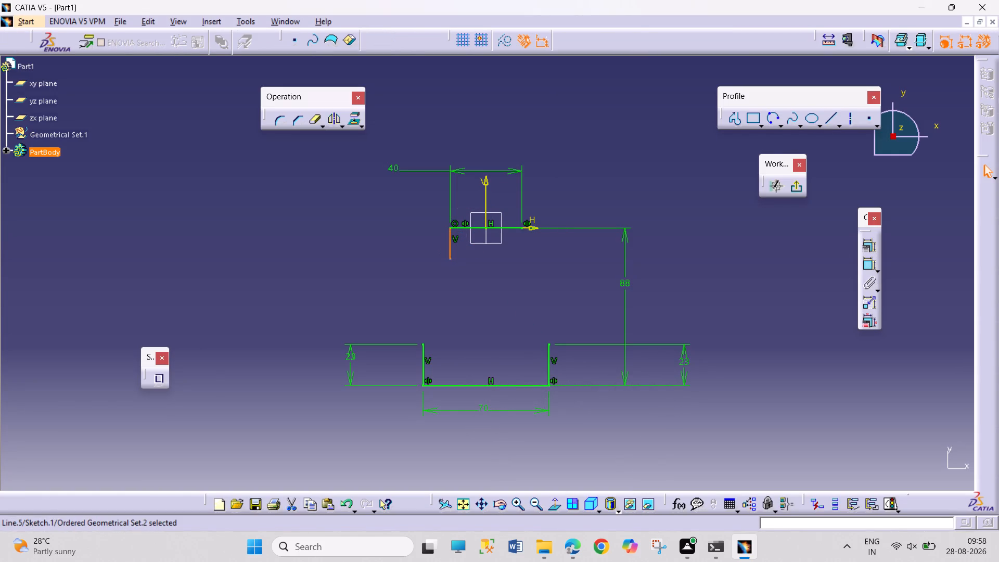
left_click(655, 176)
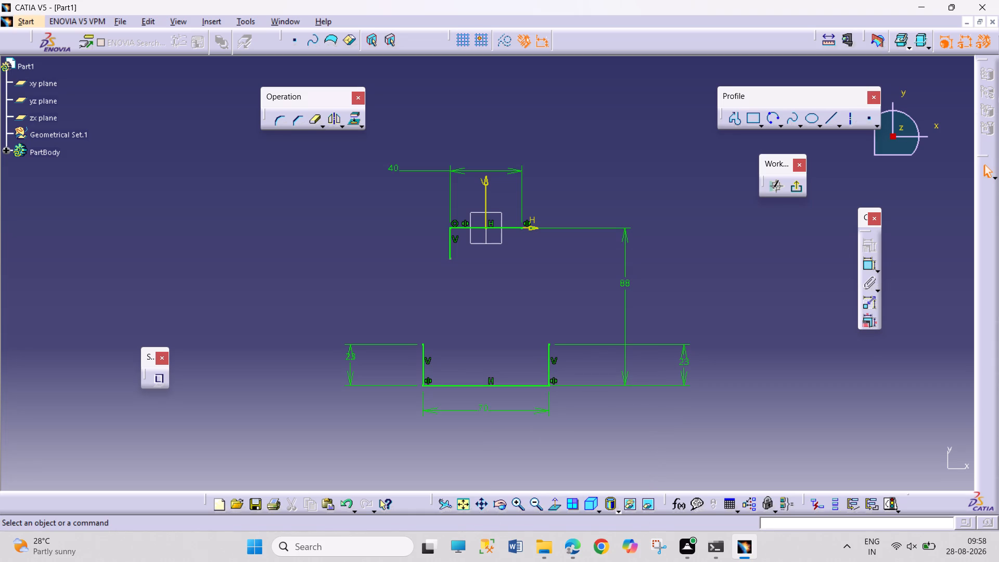
Dimension the new vertical line below the 40 mm line's left end and set its length to 12 mm.
left_click(868, 266)
left_click(451, 246)
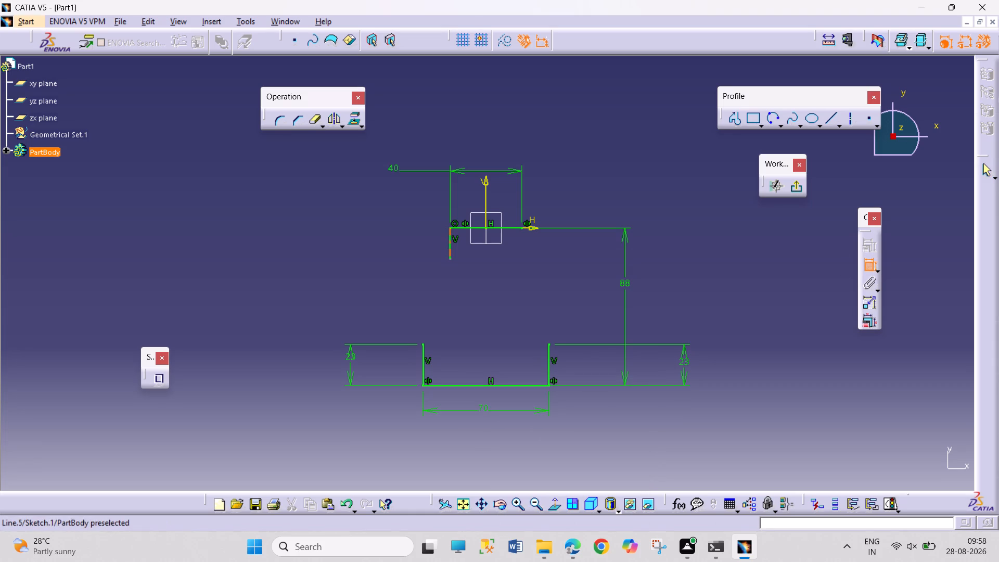
triple_click(381, 197)
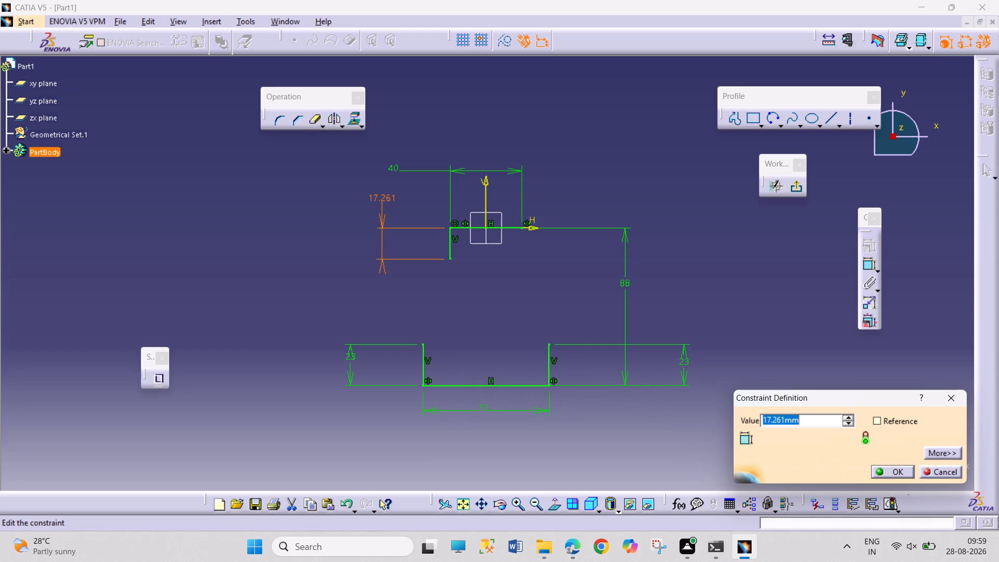
double_click(387, 194)
key("6")
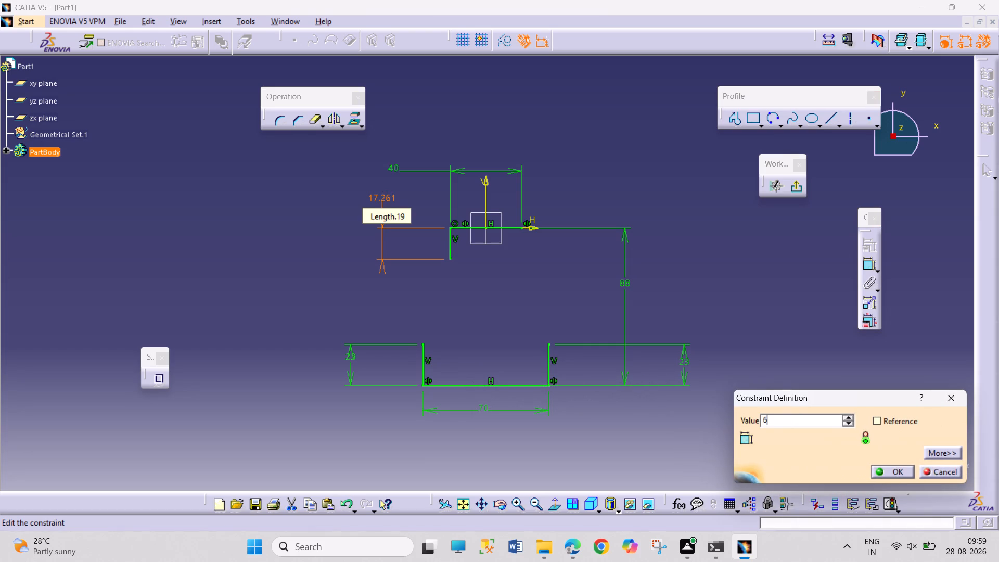
key("BackSpace")
type("12")
key("Return")
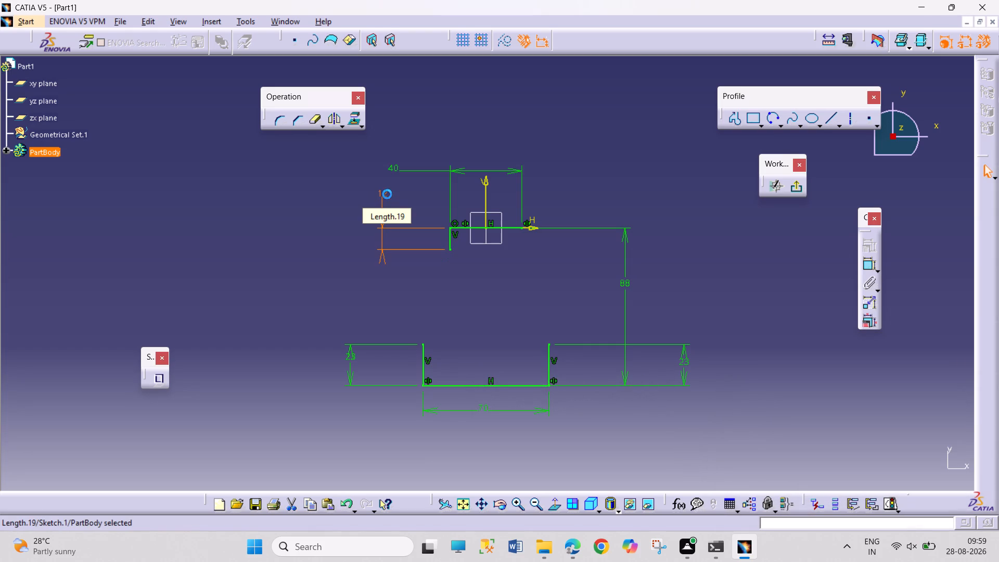
Sketch a vertical line about 12 mm long downward from the right end of the 40 mm line.
left_click(739, 282)
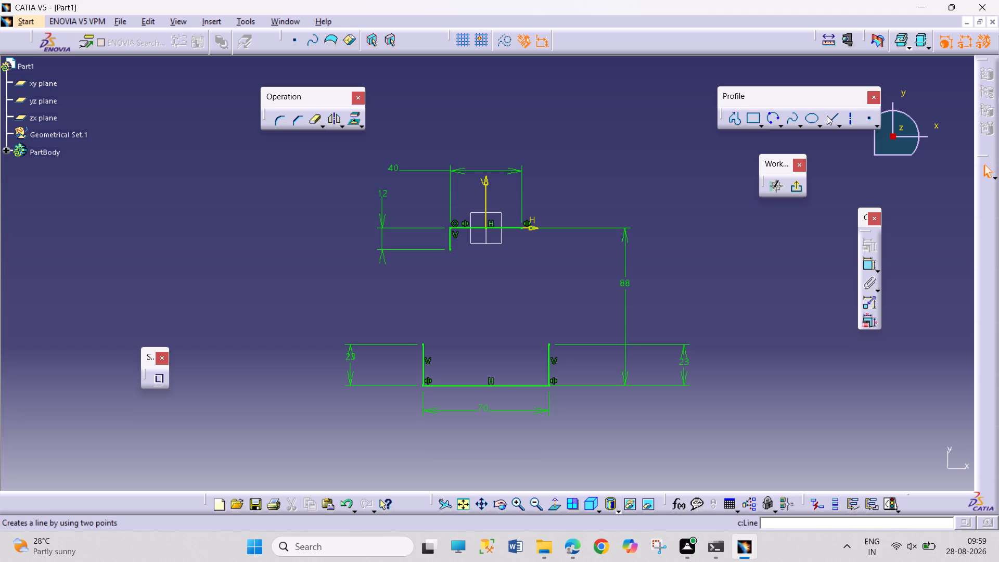
left_click(834, 122)
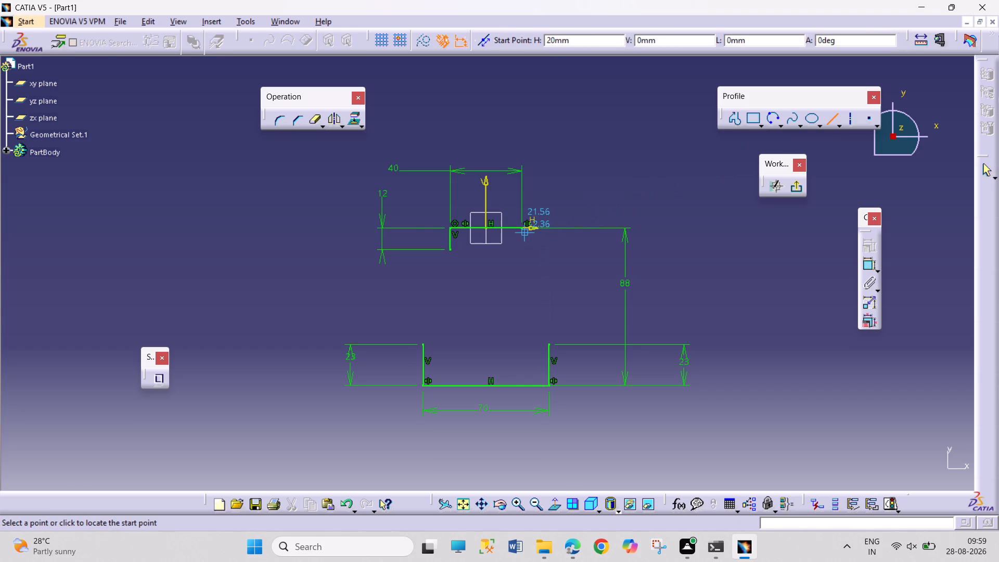
left_click(523, 230)
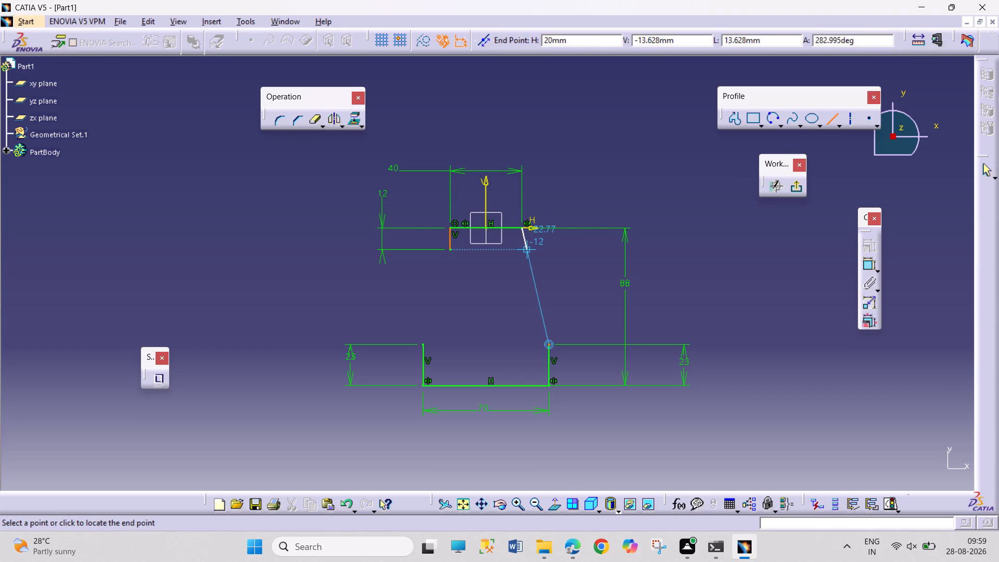
left_click(525, 251)
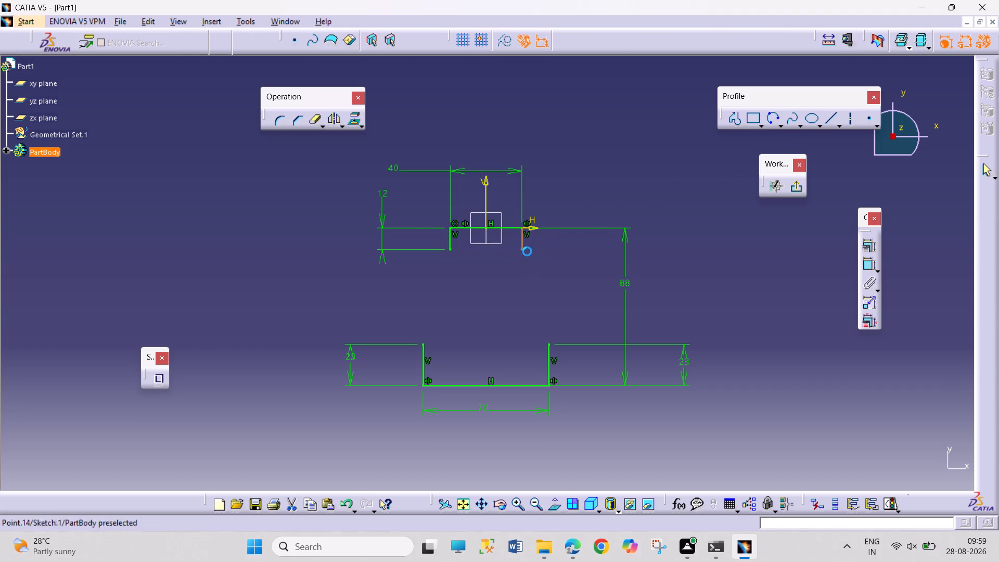
Dimension the new vertical line below the 40 mm line's right end with a length of 12 mm.
left_click(861, 267)
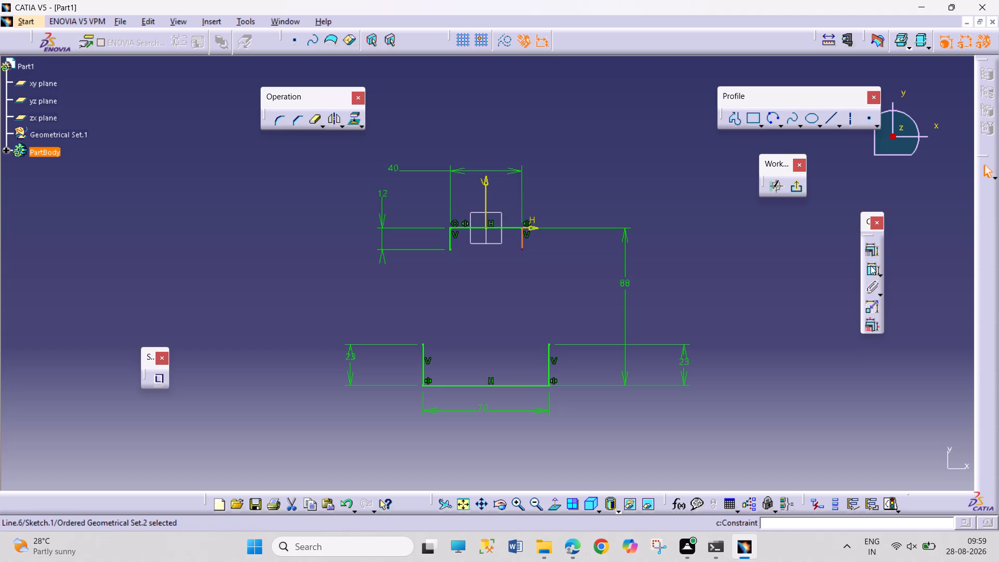
left_click(870, 265)
left_click(646, 188)
double_click(648, 186)
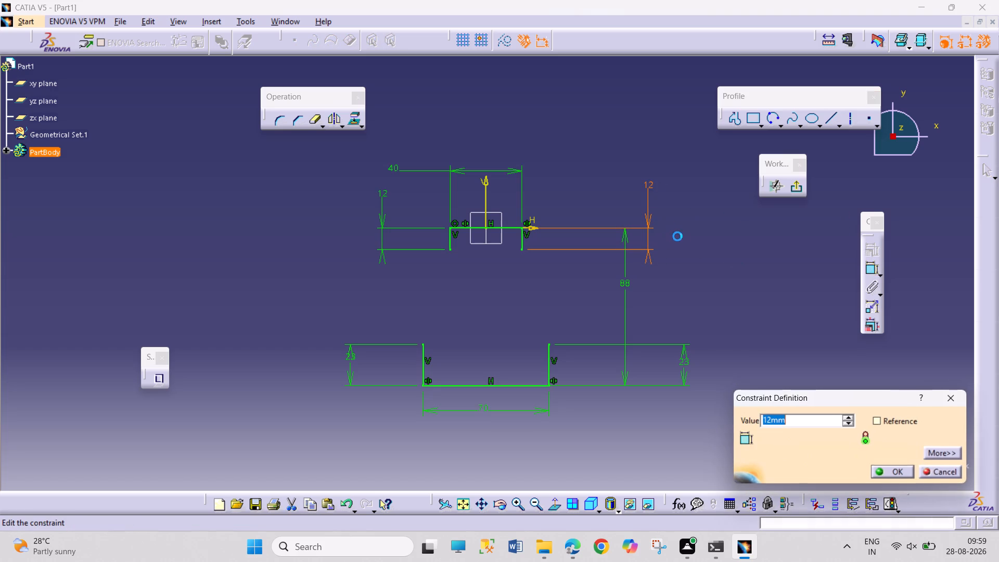
left_click(896, 468)
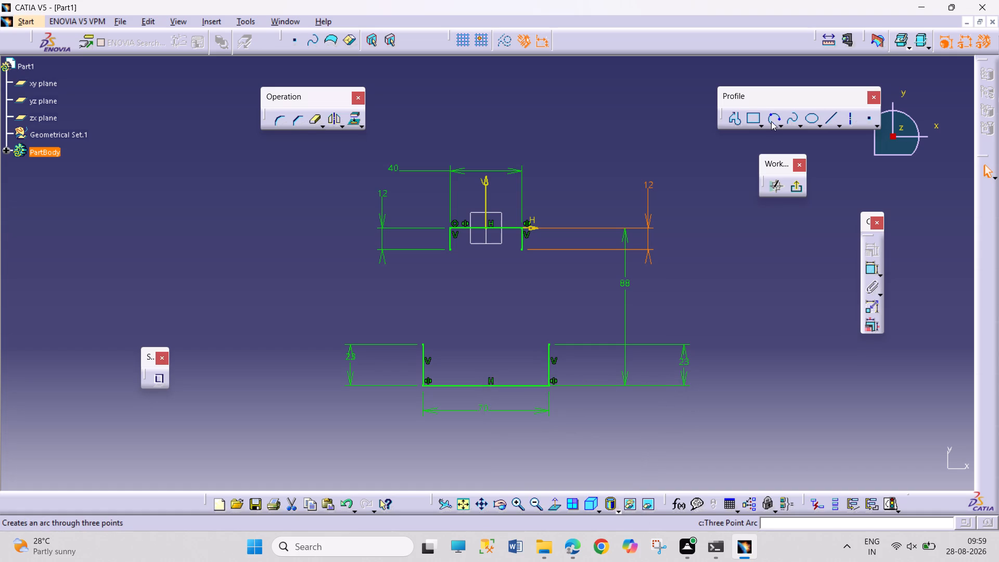
Sketch a three-point arc from the lower end of the left 12 mm vertical line, curving down and outward toward the left 23 mm line.
left_click(779, 123)
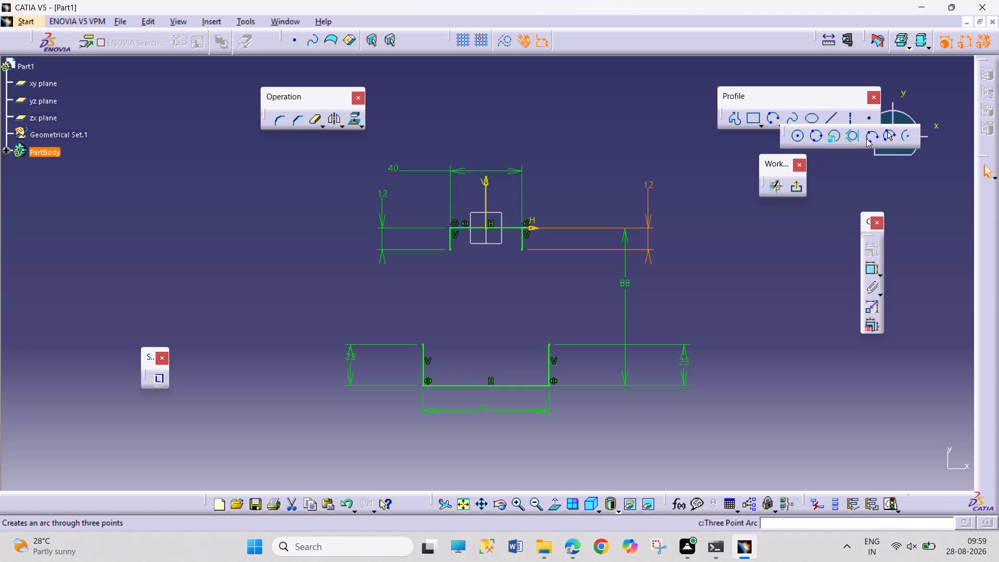
left_click(866, 138)
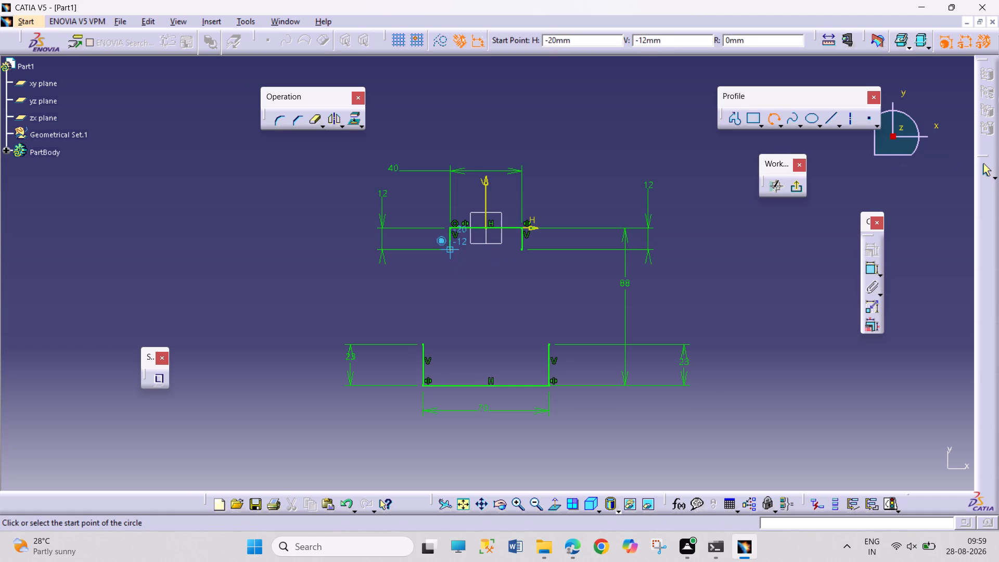
left_click(451, 248)
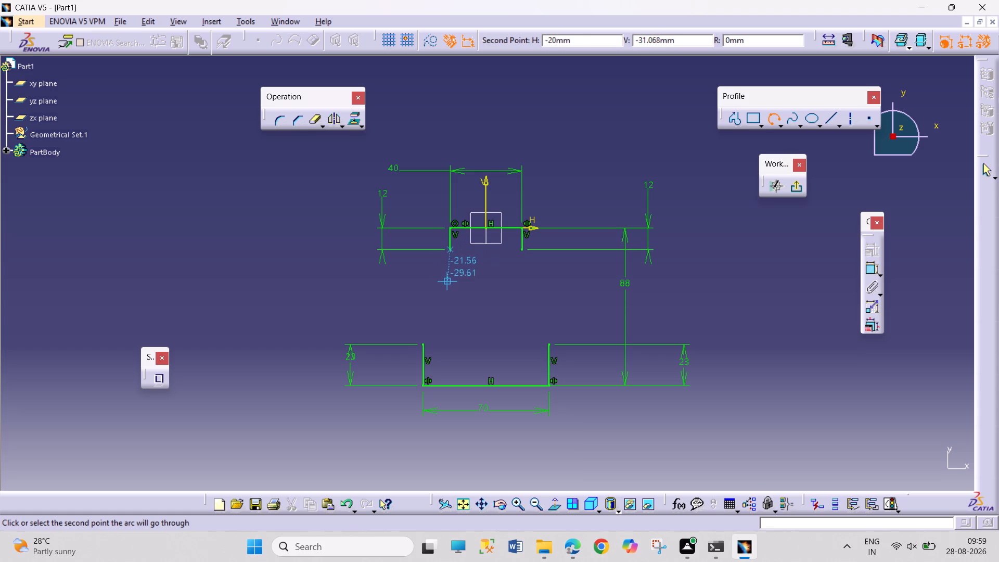
left_click(445, 288)
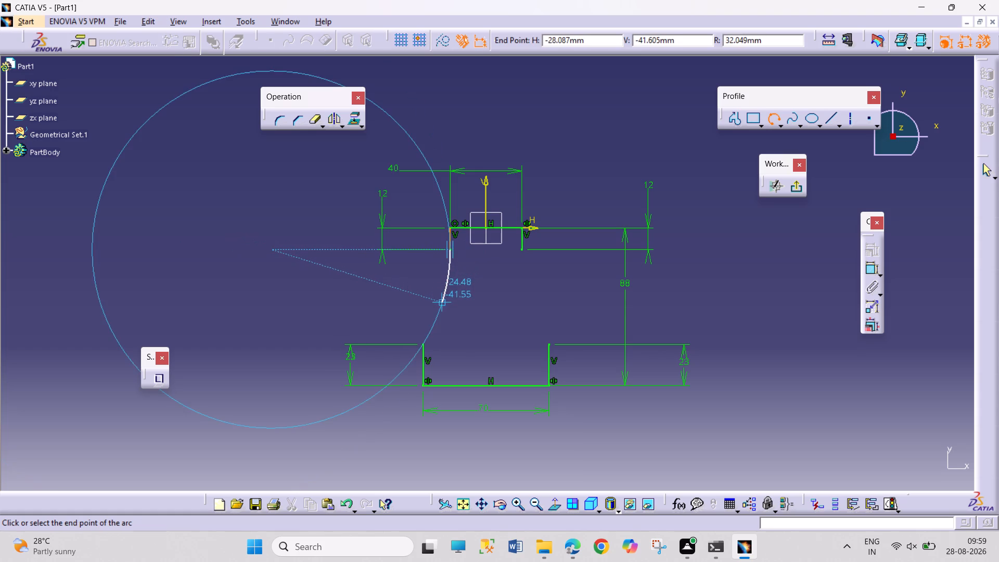
left_click(434, 308)
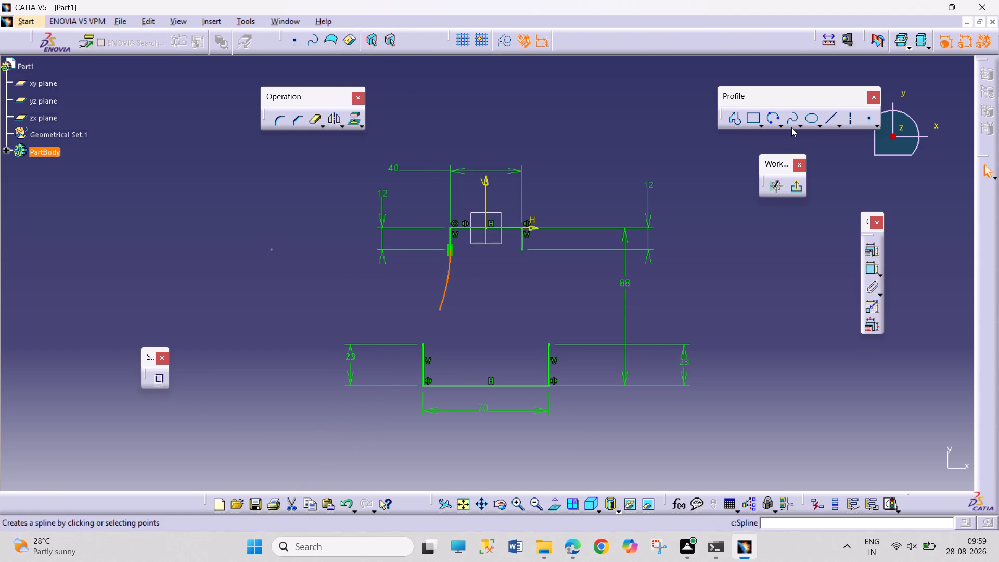
Sketch a second three-point arc from the first arc's lower end through the left 23 mm line's top end, finishing inside the profile above the base line.
left_click(774, 122)
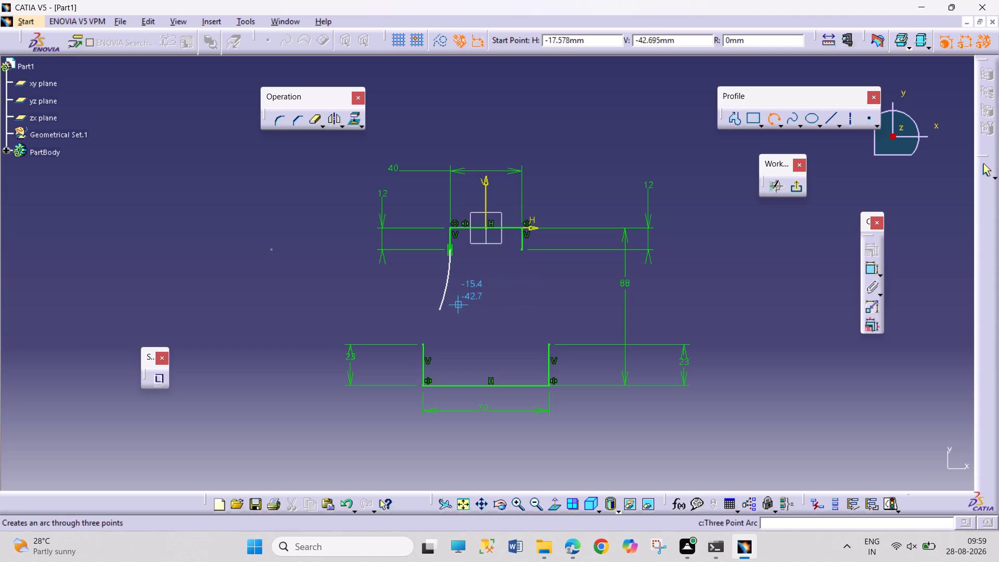
left_click(440, 312)
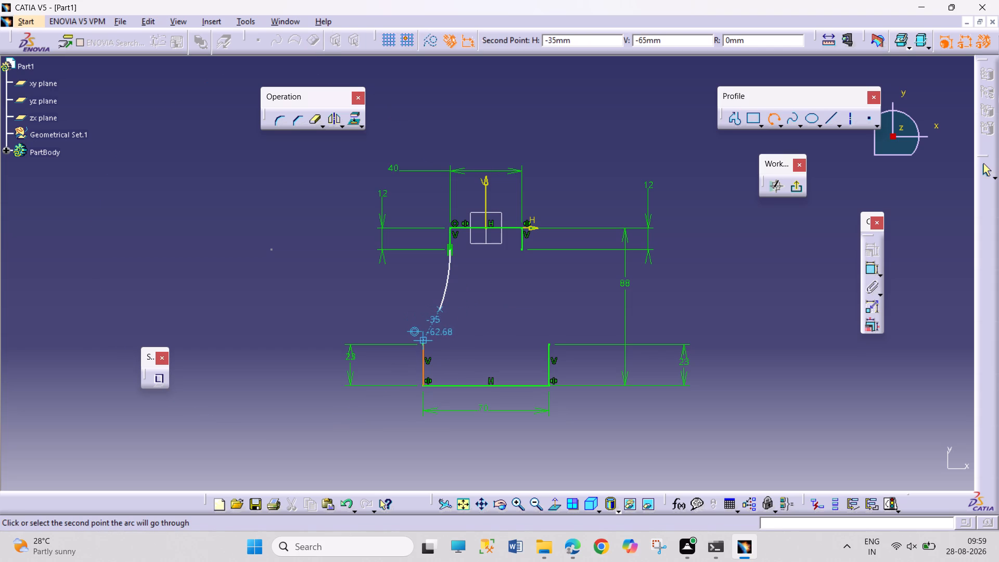
left_click(421, 347)
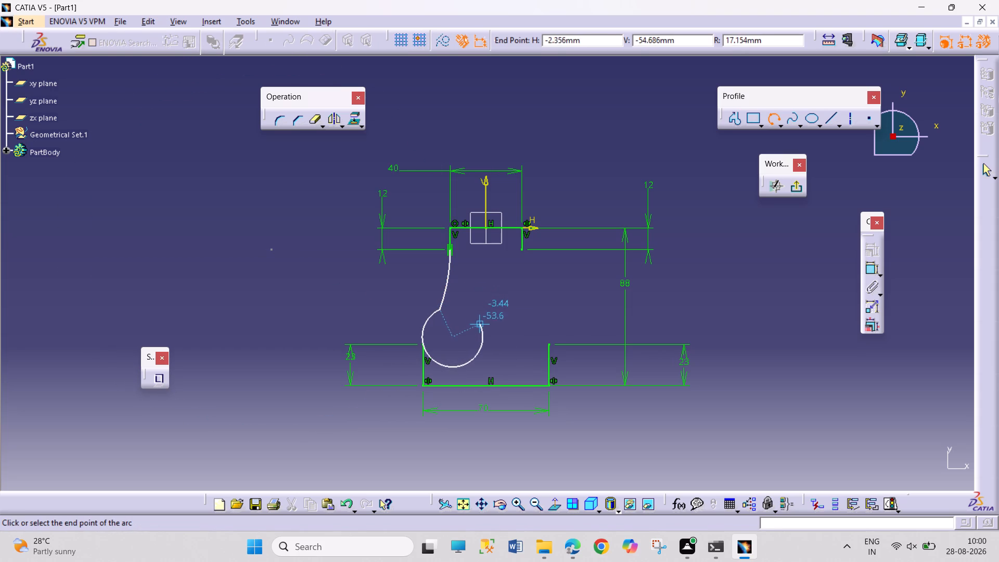
left_click(482, 373)
left_click(529, 293)
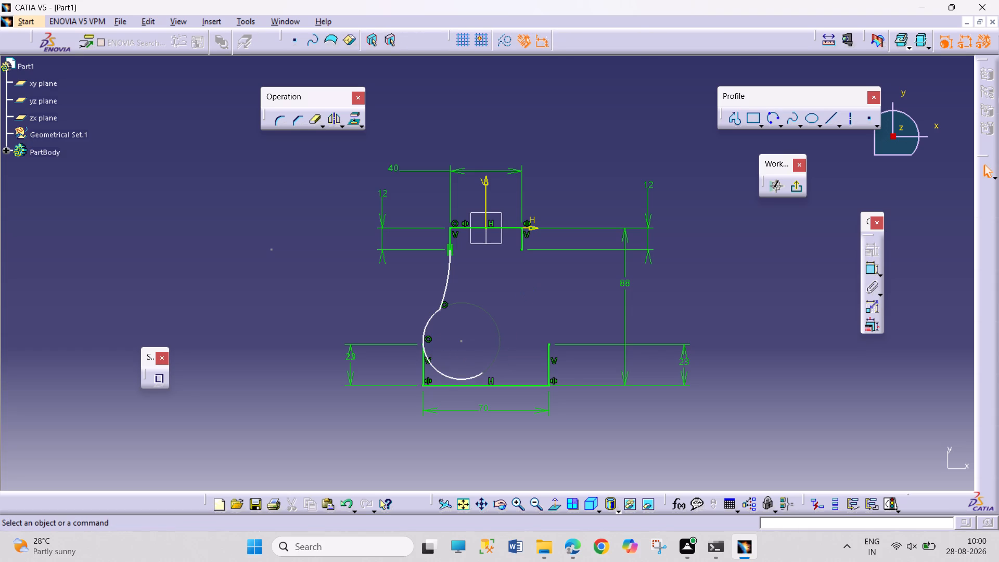
Apply a tangency constraint between the lower arc and the left 23 mm vertical line.
left_click(446, 378)
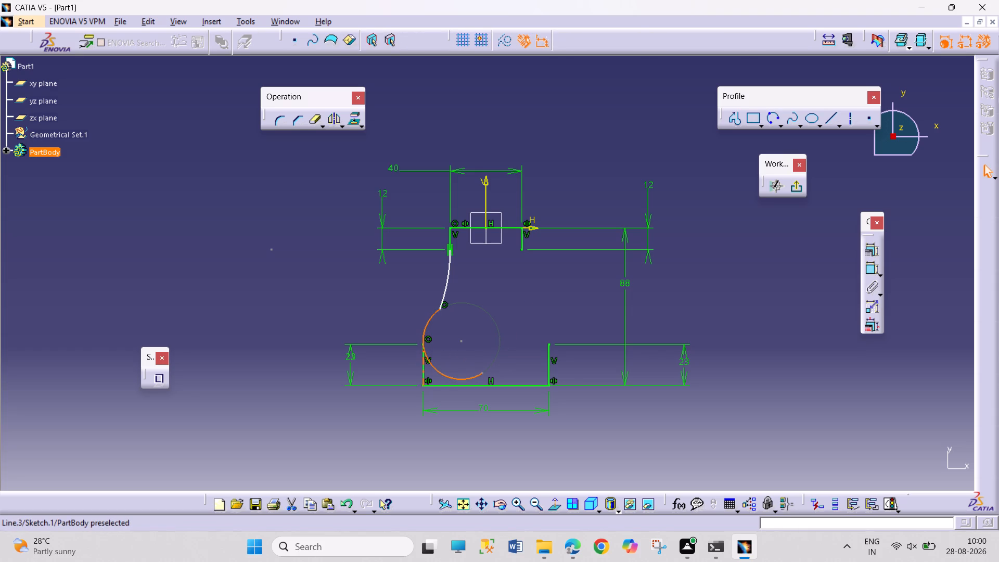
left_click(425, 371, "ctrl")
left_click(875, 251)
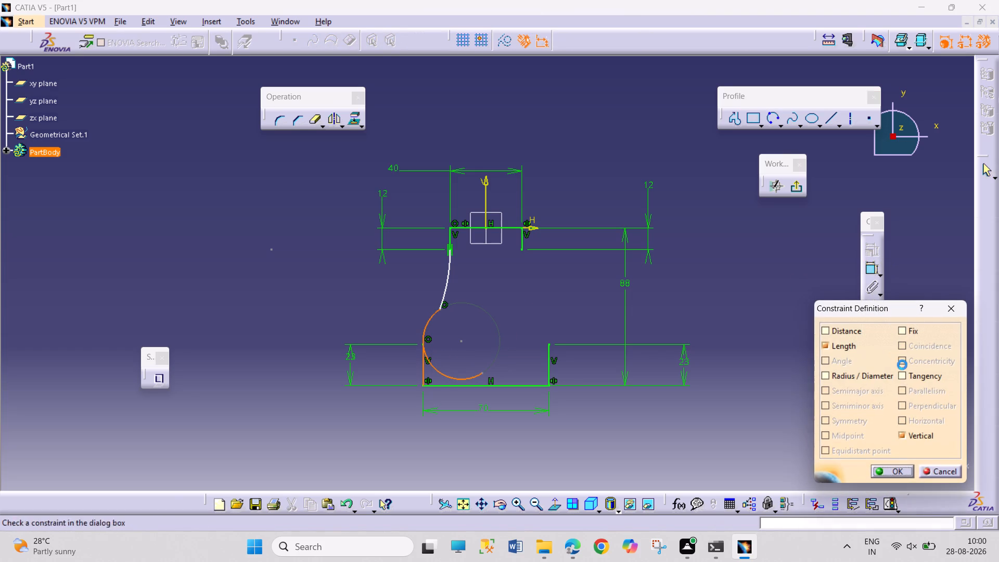
left_click(907, 376)
left_click(876, 474)
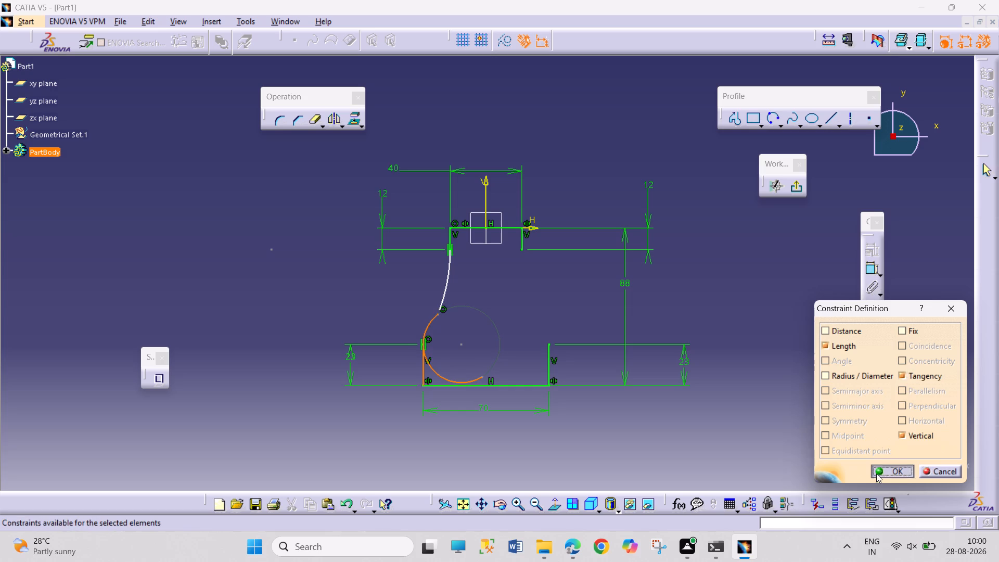
left_click(789, 309)
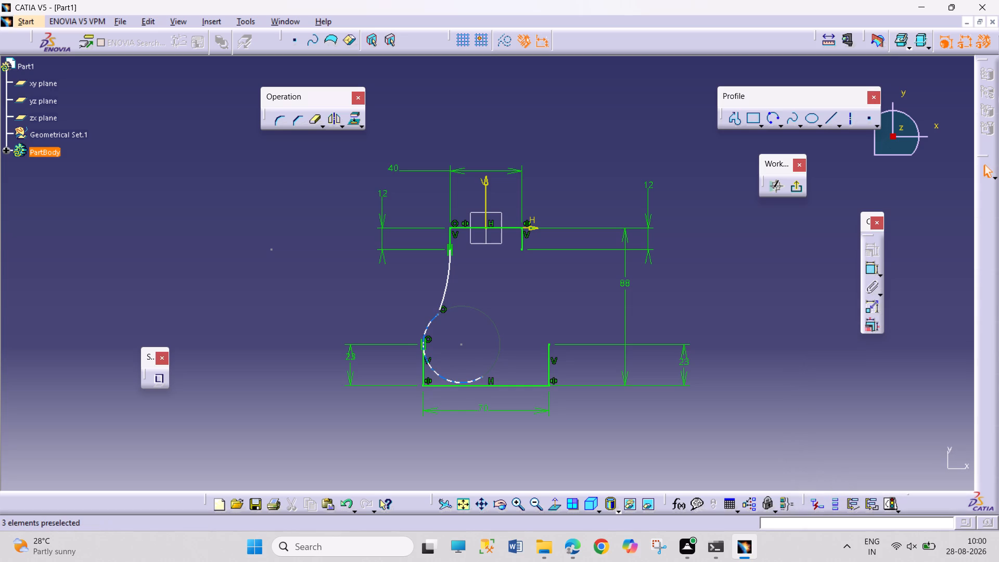
Make the adjoining endpoints of the upper and lower arcs coincident.
left_click(438, 314)
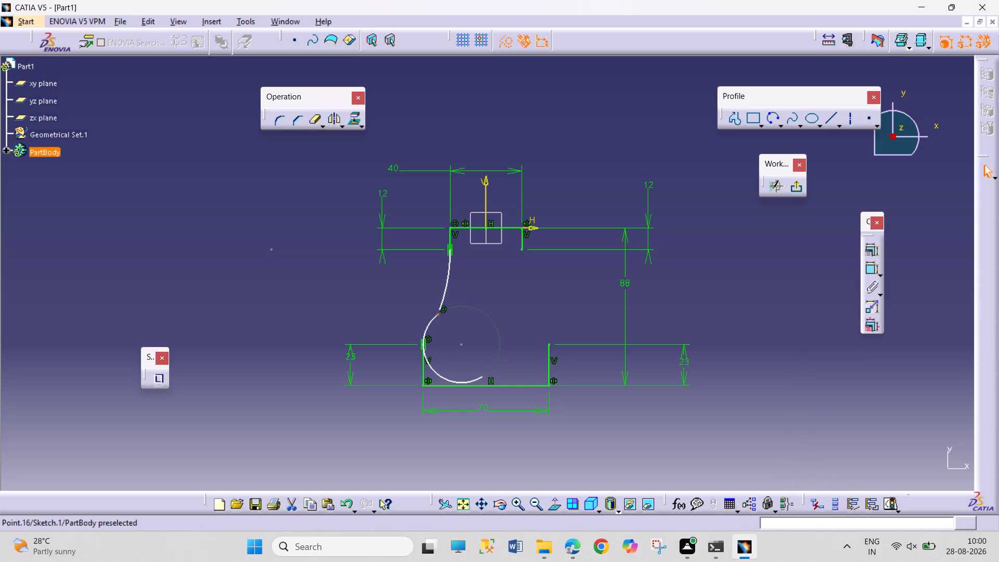
left_click(438, 309, "ctrl")
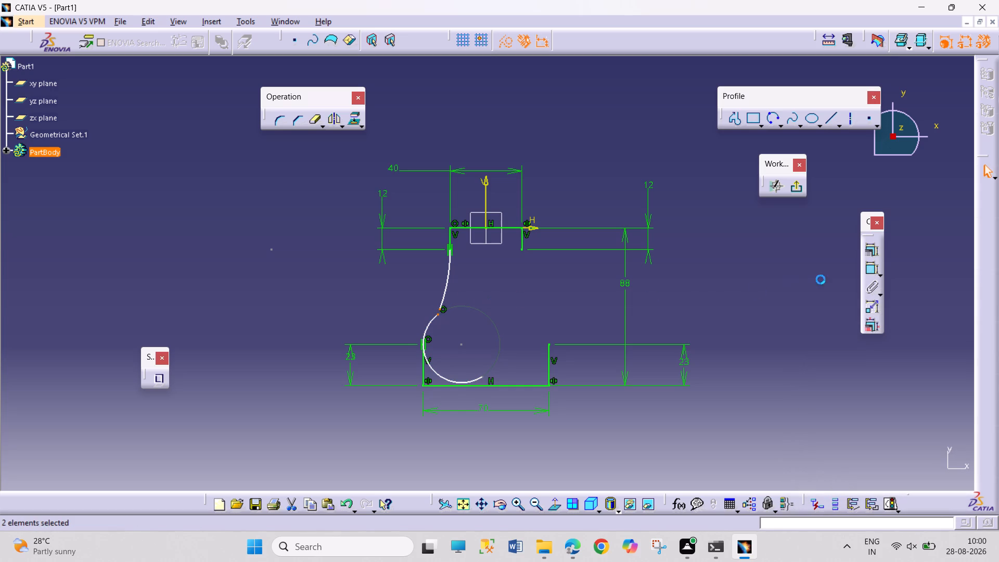
left_click(880, 251)
left_click(921, 346)
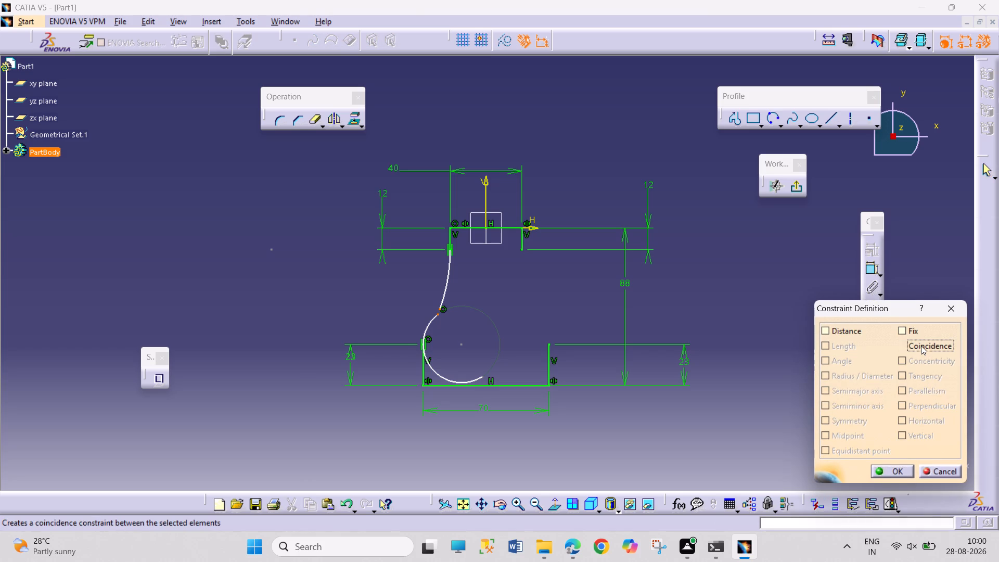
left_click(885, 475)
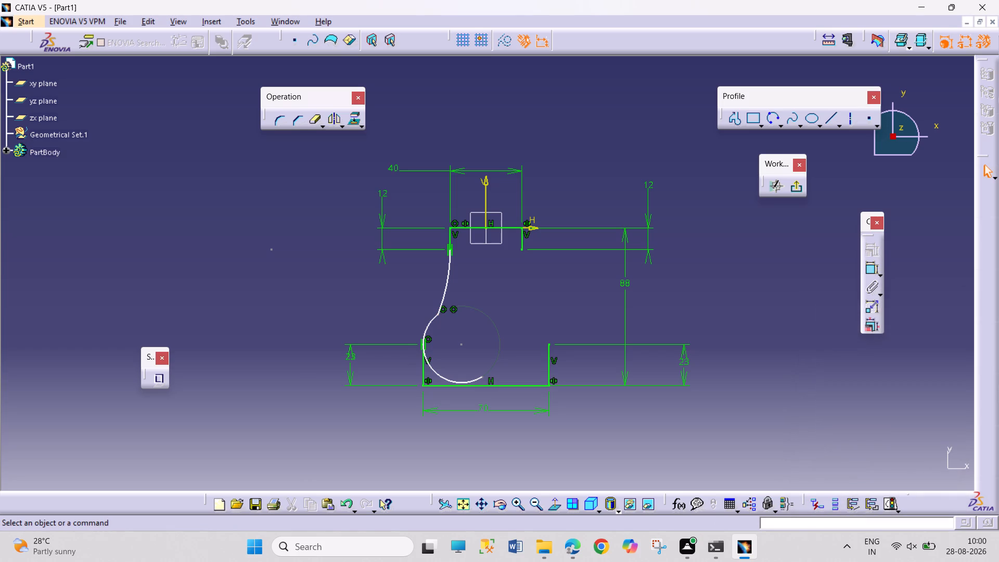
Apply a tangency constraint between the upper arc and the lower arc.
left_click(445, 292)
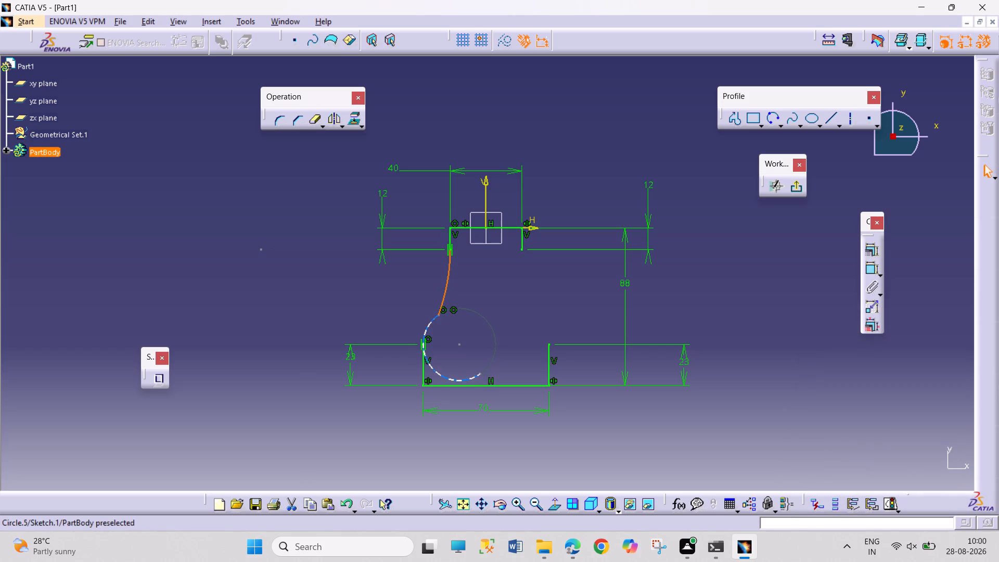
left_click(437, 318, "ctrl")
left_click(873, 250)
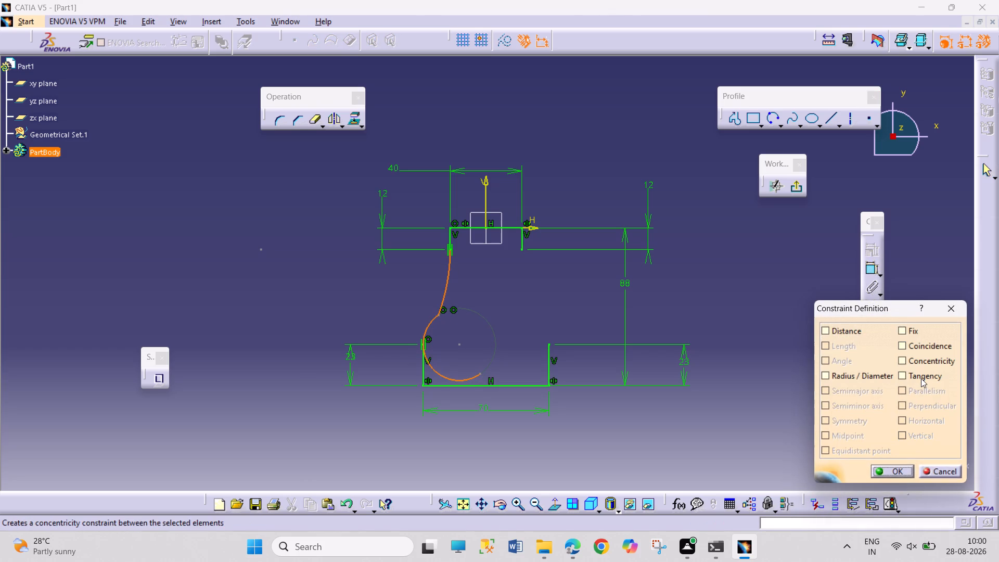
left_click(921, 378)
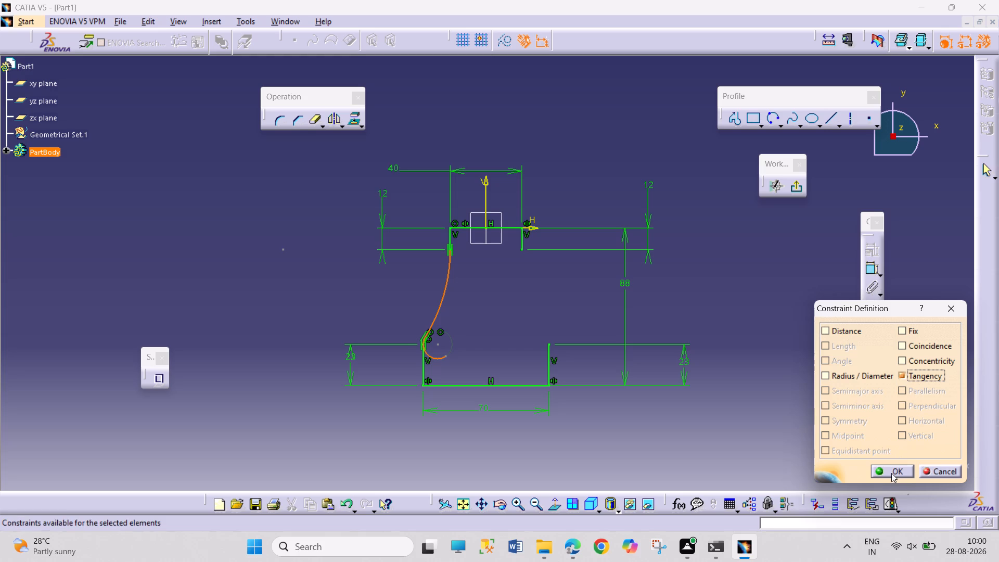
left_click(891, 473)
Dimension the upper arc's radius and set it to 45 mm, as given in the practice drawing PDF.
middle_click_drag(494, 432, 503, 369, "ctrl")
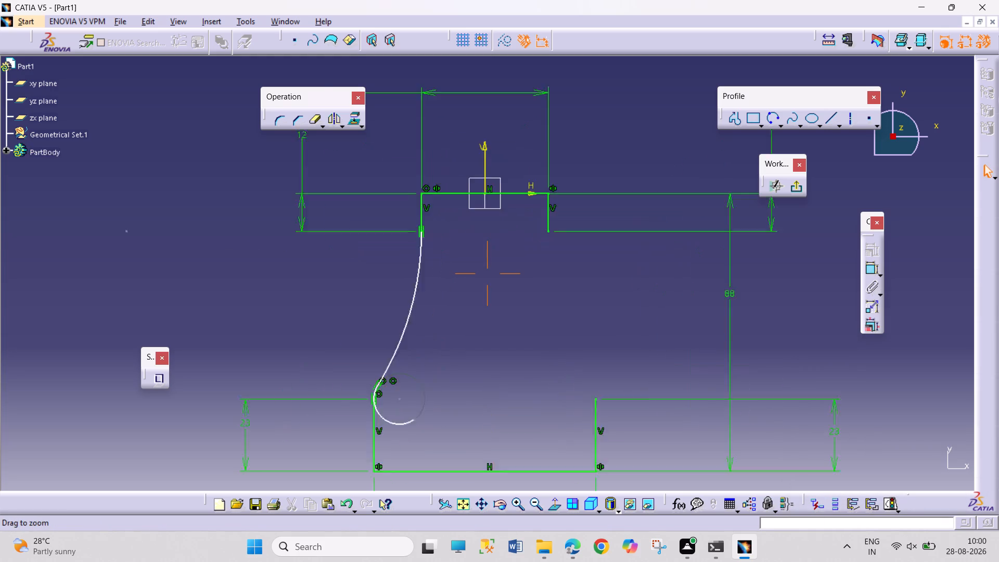
middle_click_drag(503, 369, 504, 360, "ctrl")
middle_click_drag(505, 359, 522, 216)
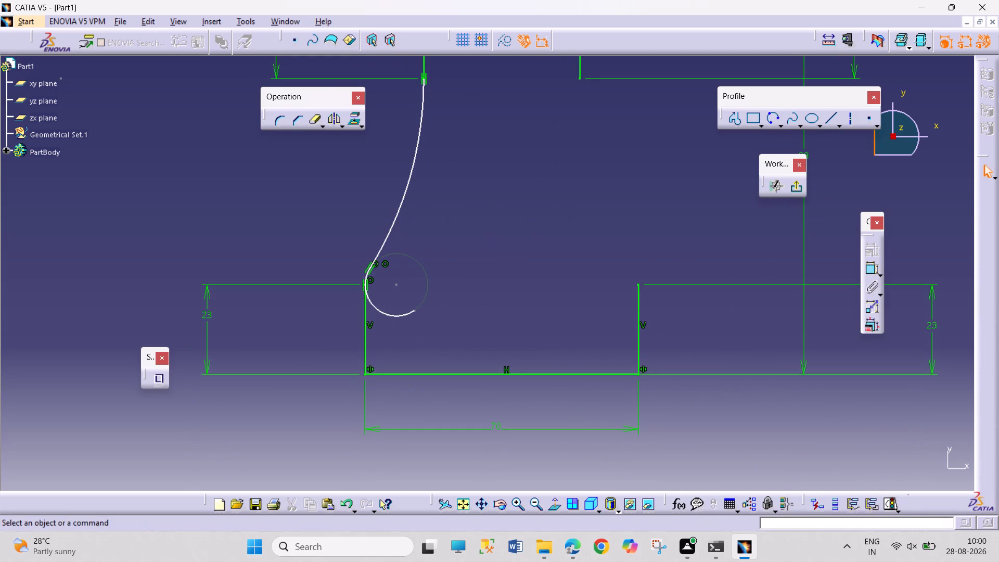
left_click(867, 270)
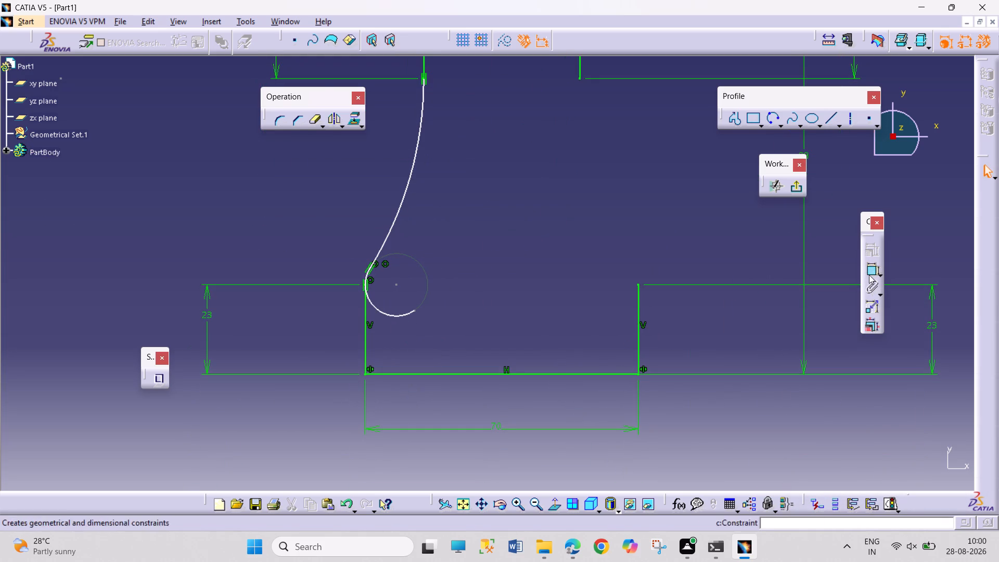
left_click(870, 269)
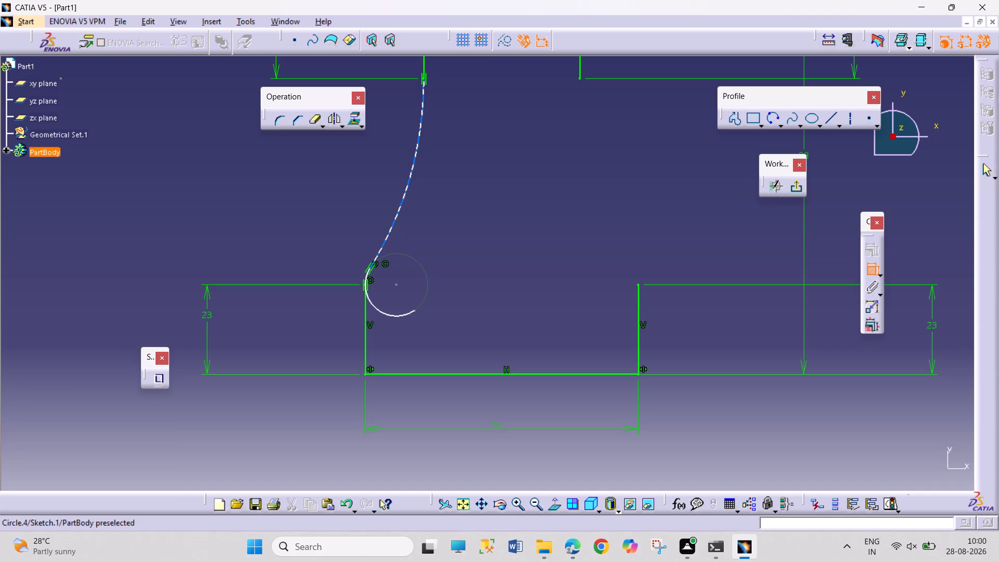
left_click(419, 142)
left_click(486, 164)
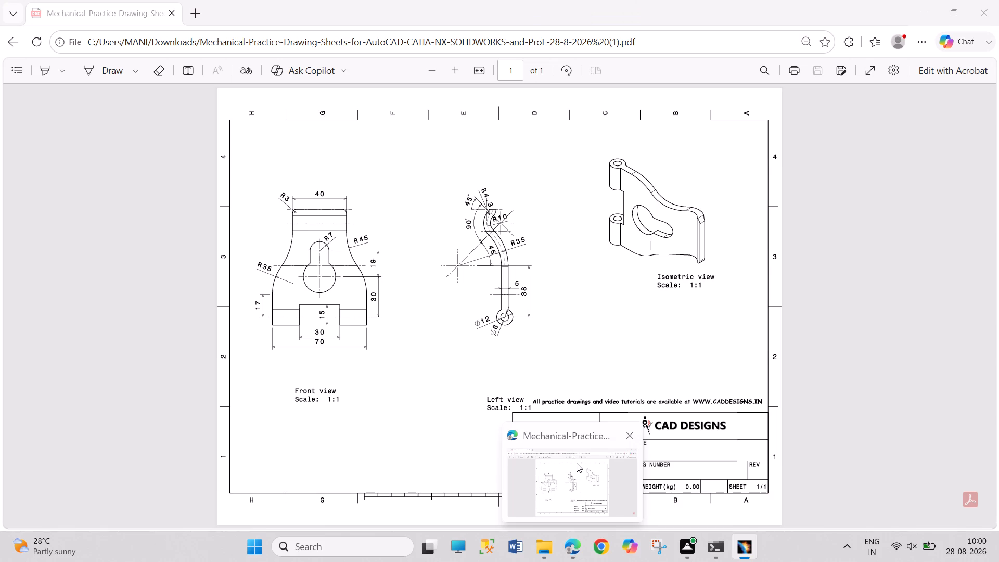
double_click(490, 161)
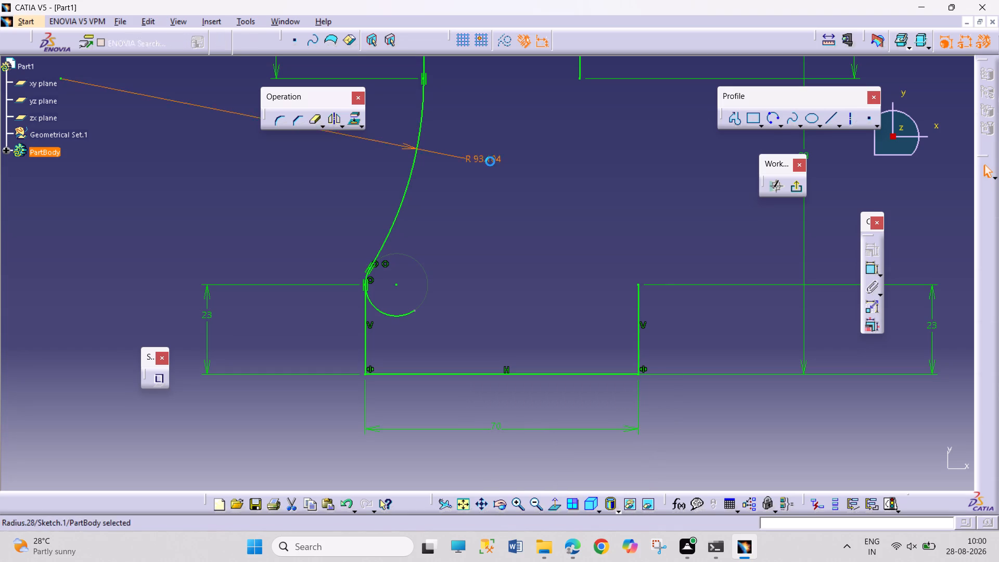
type("45")
key("Return")
left_click(553, 221)
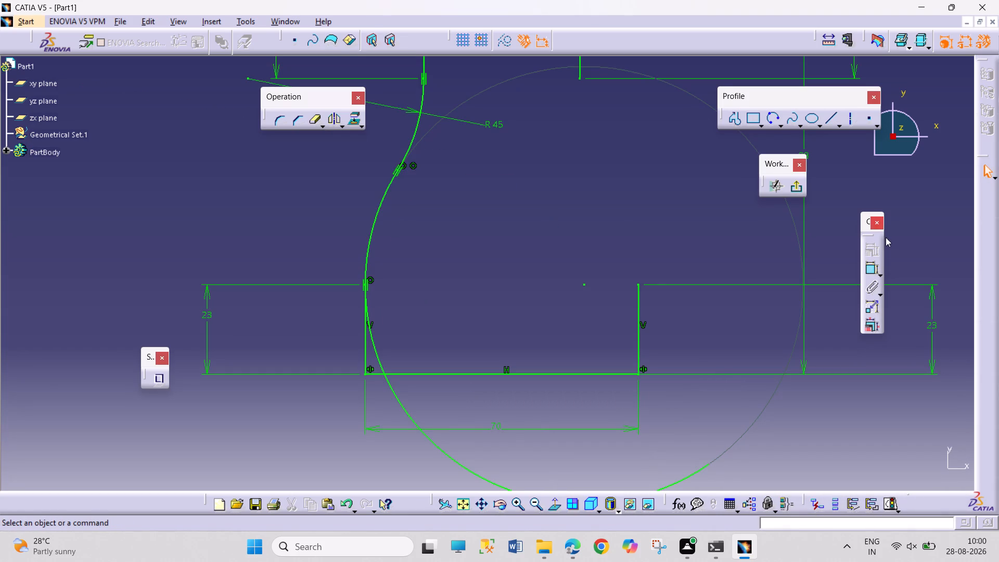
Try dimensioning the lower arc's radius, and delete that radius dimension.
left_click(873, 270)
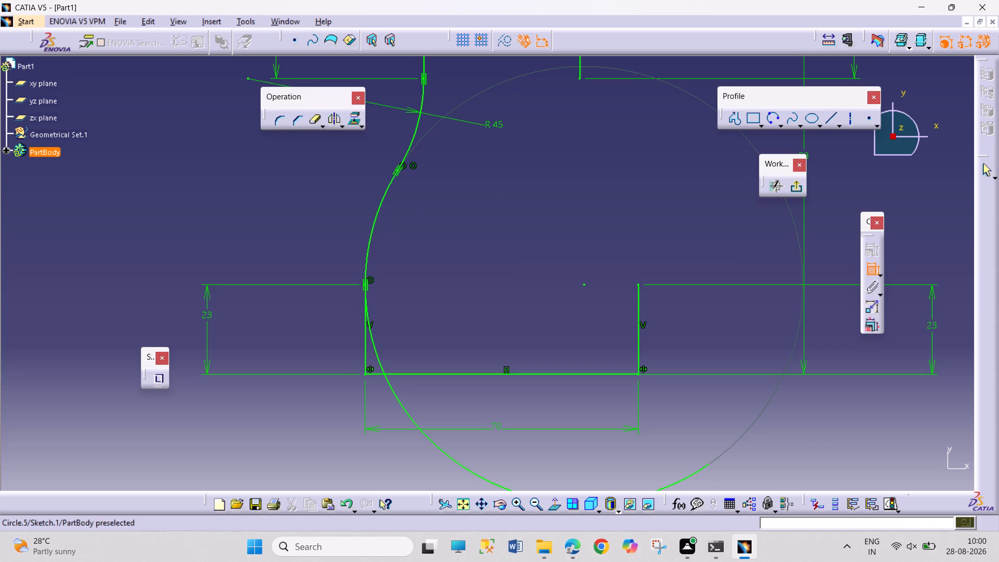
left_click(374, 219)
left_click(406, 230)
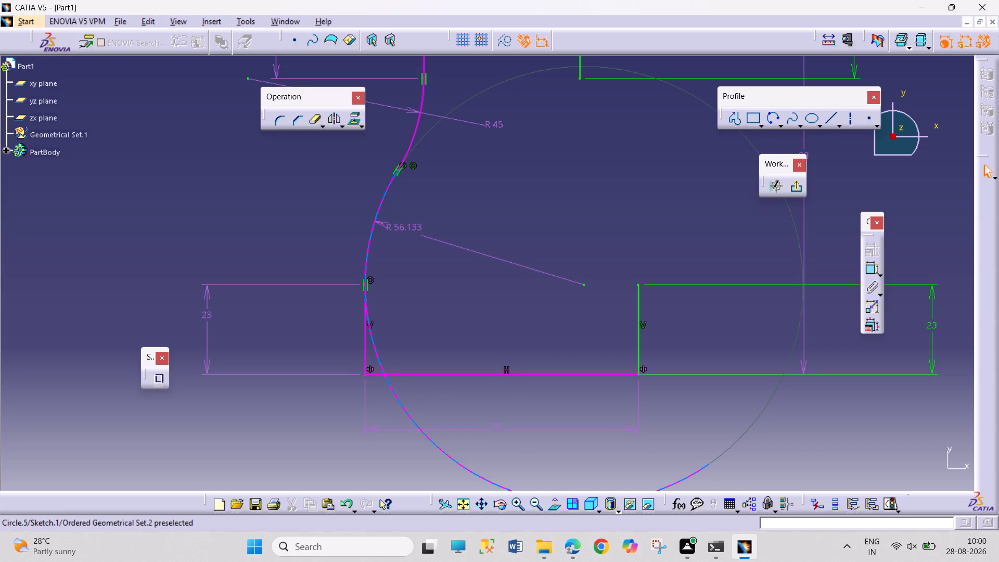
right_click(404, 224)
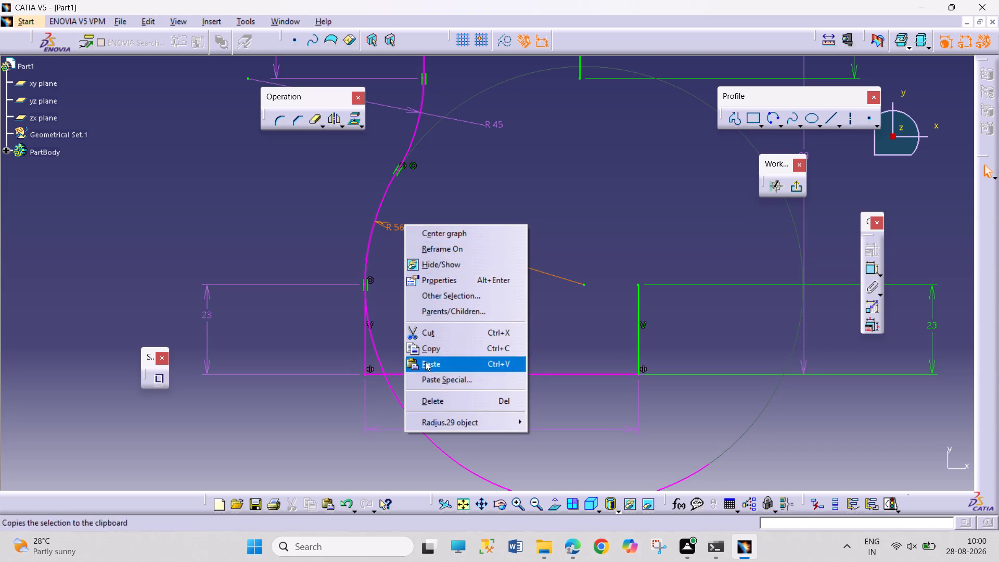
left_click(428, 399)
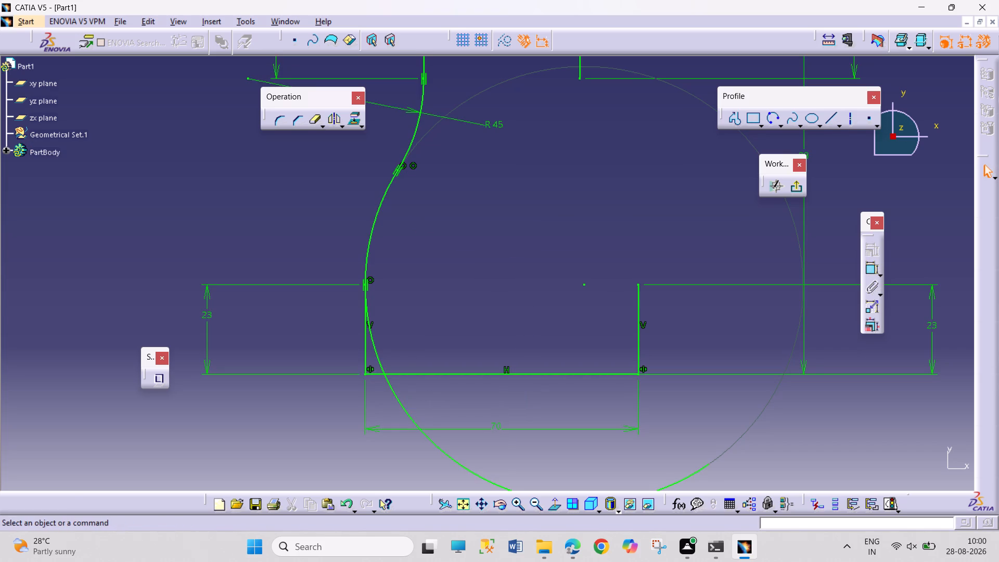
Quick Trim the lower arc's excess beyond its tangent point with the left vertical line, including the portion below the base line.
left_click(310, 123)
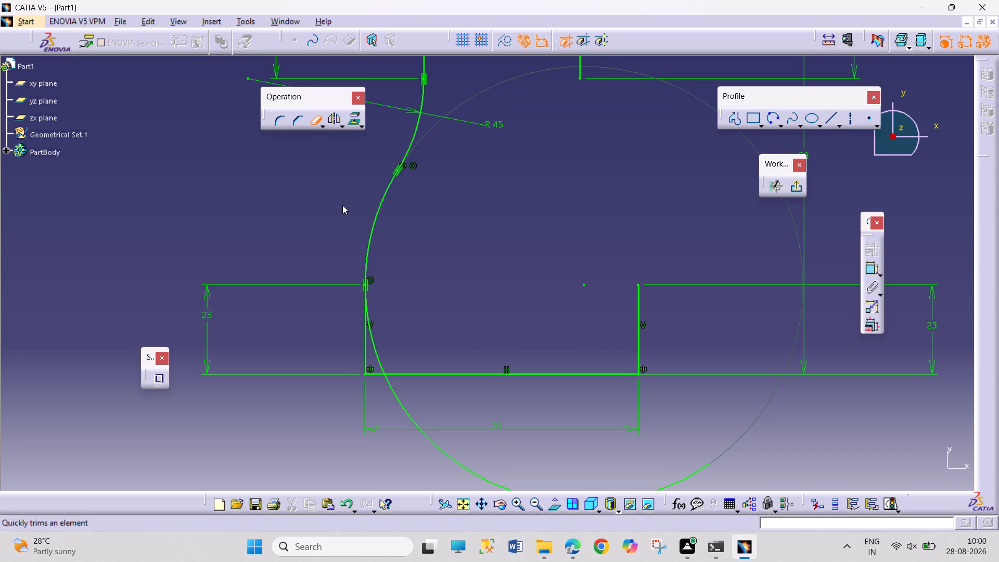
left_click(380, 361)
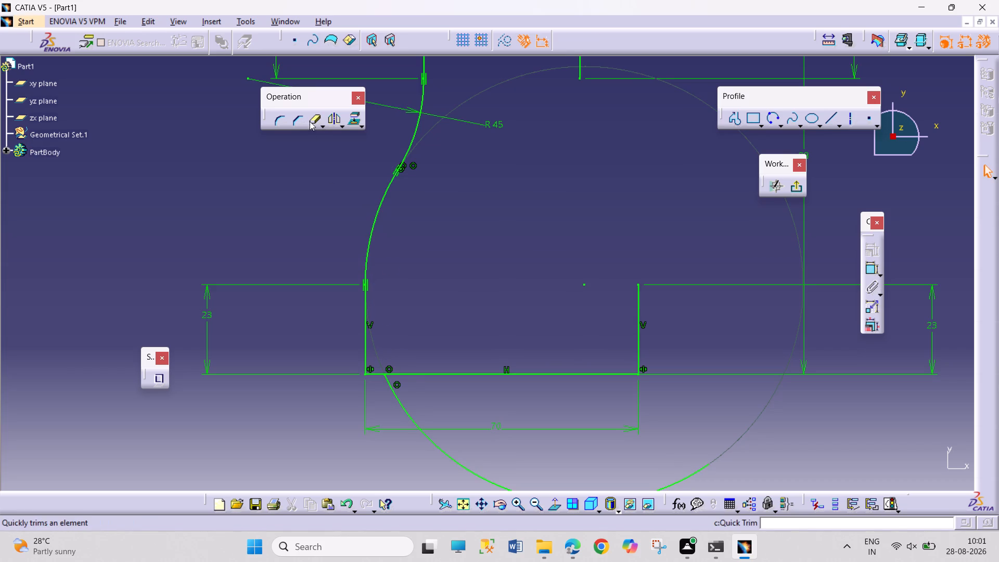
left_click(310, 121)
left_click(450, 457)
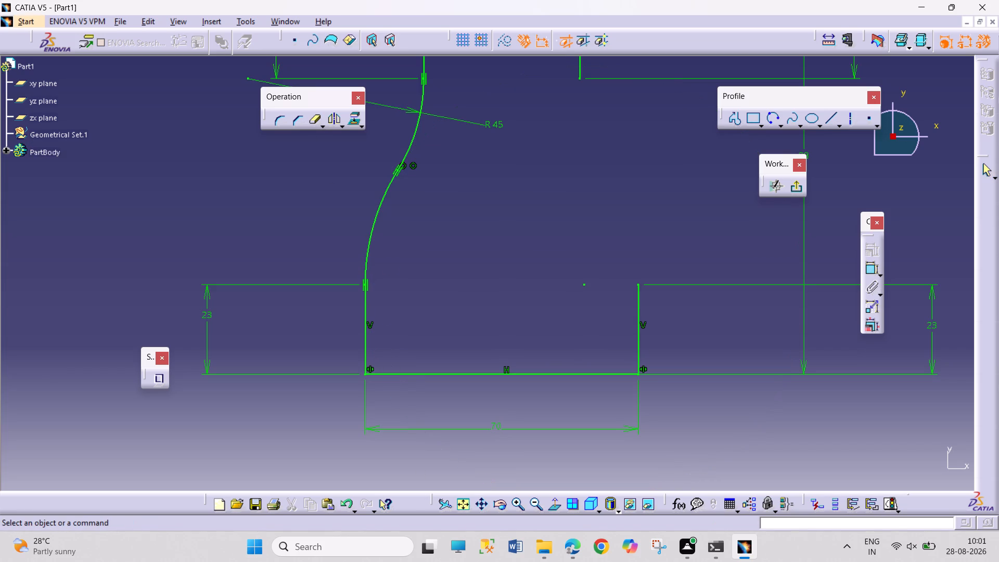
Delete the 23 mm length dimension of the left vertical line.
right_click(210, 316)
left_click(229, 490)
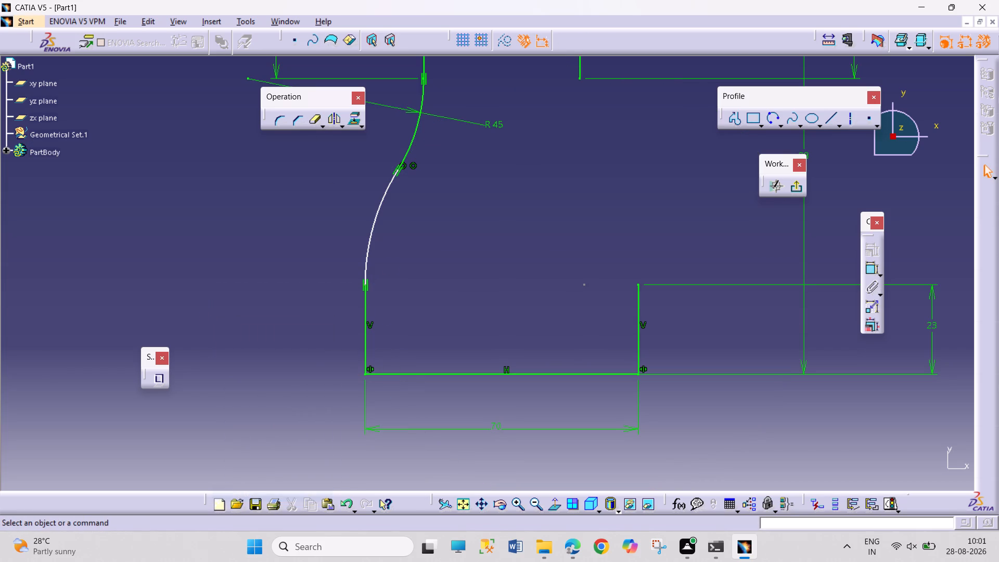
Dimension the lower arc's radius and set it to 35 mm.
left_click(874, 266)
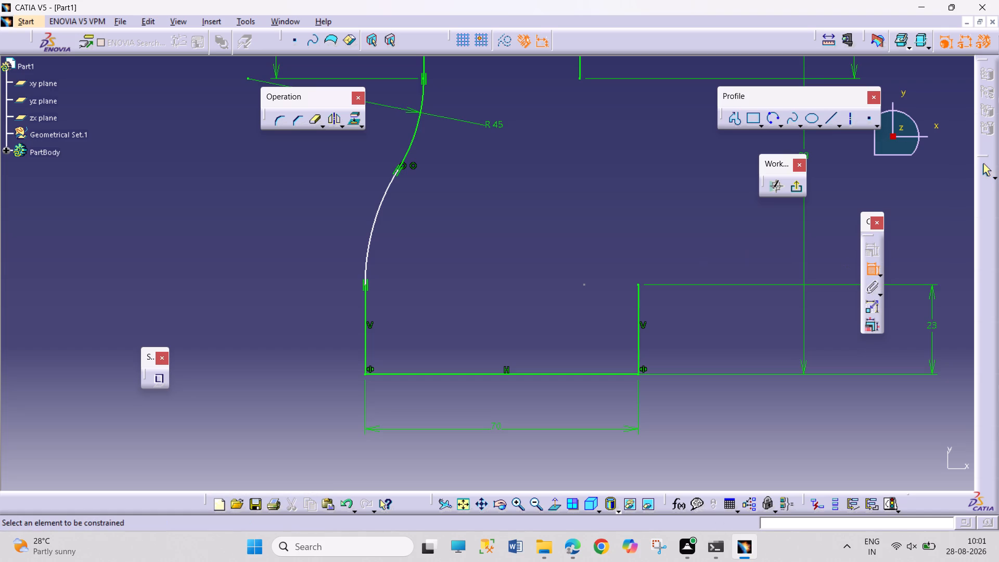
left_click(376, 213)
left_click(334, 202)
double_click(338, 198)
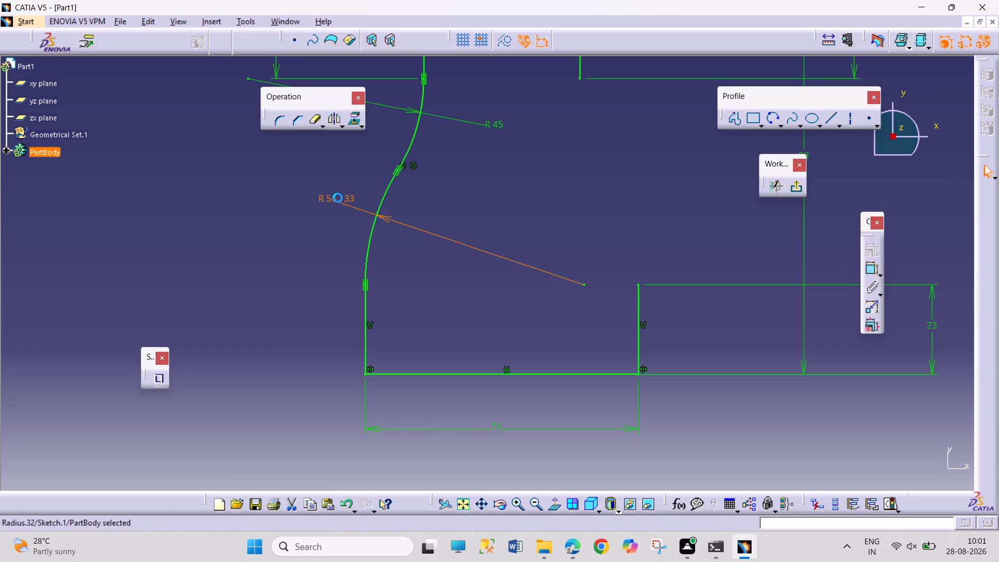
type("35")
key("Return")
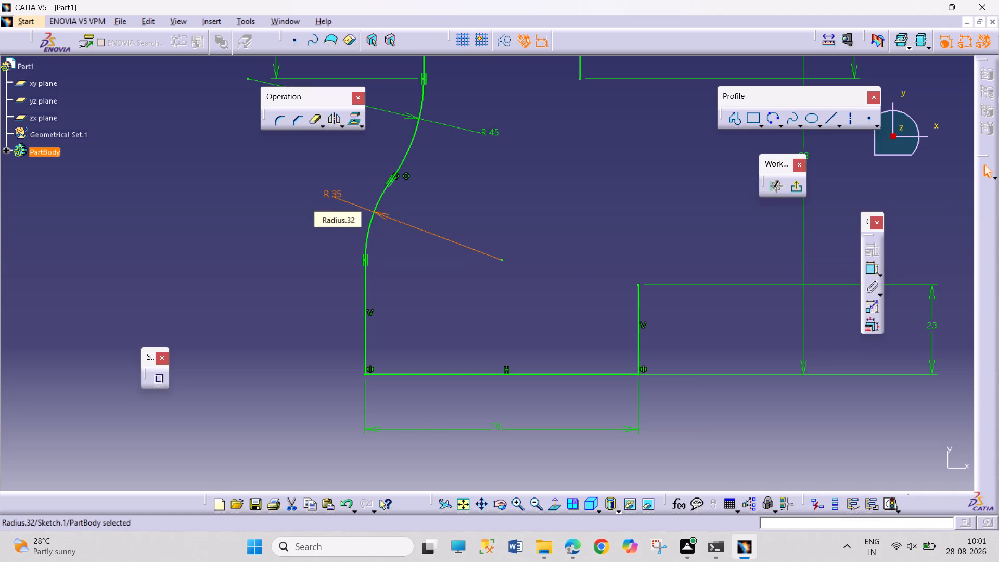
left_click(502, 196)
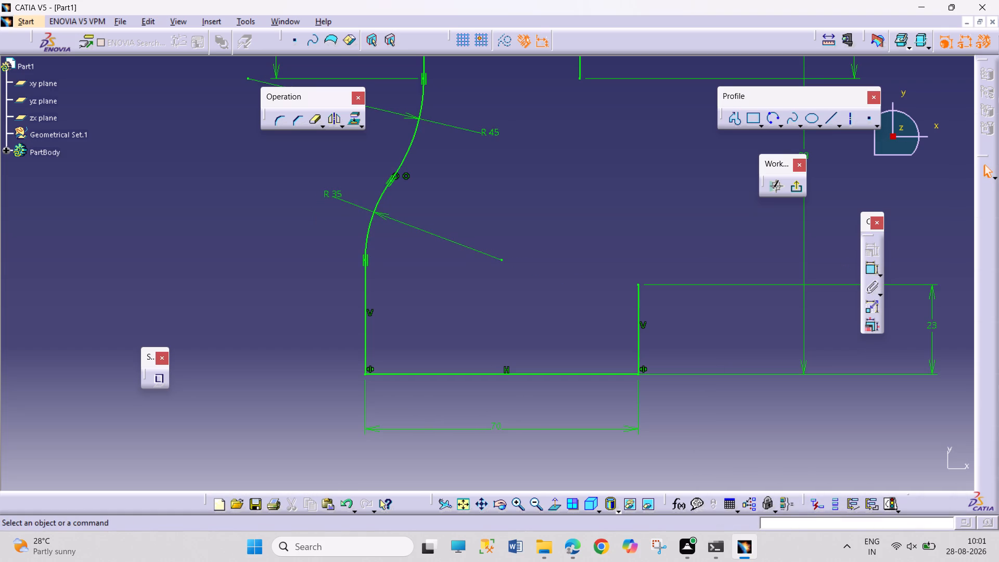
Delete the 23 mm length dimension of the right vertical line.
middle_click_drag(592, 191, 579, 244, "ctrl")
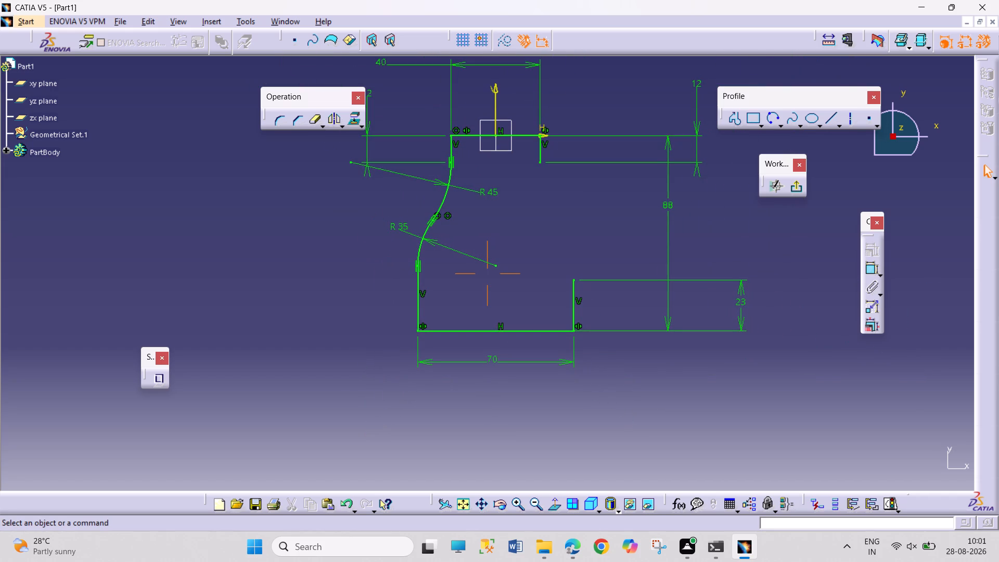
right_click(740, 298)
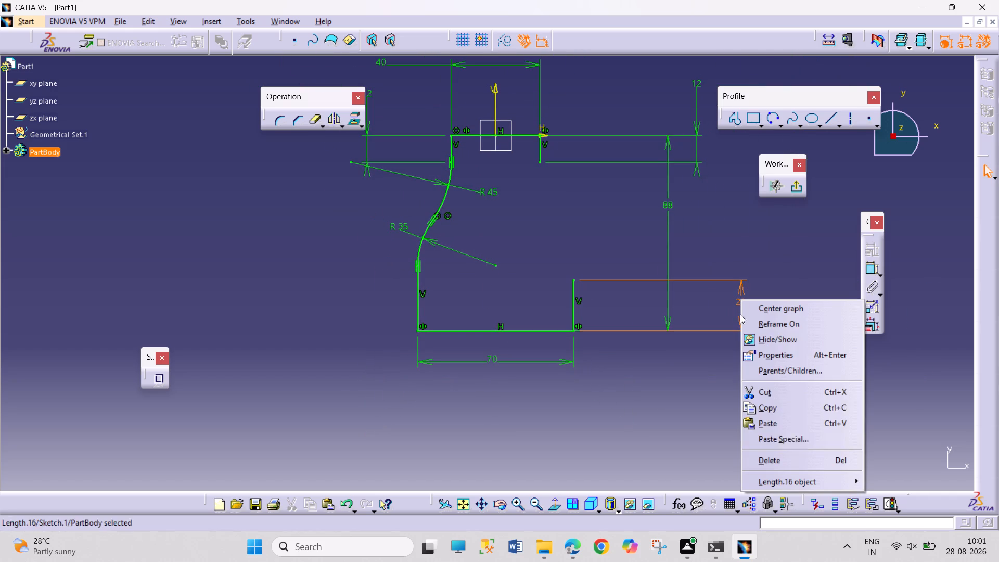
left_click(748, 461)
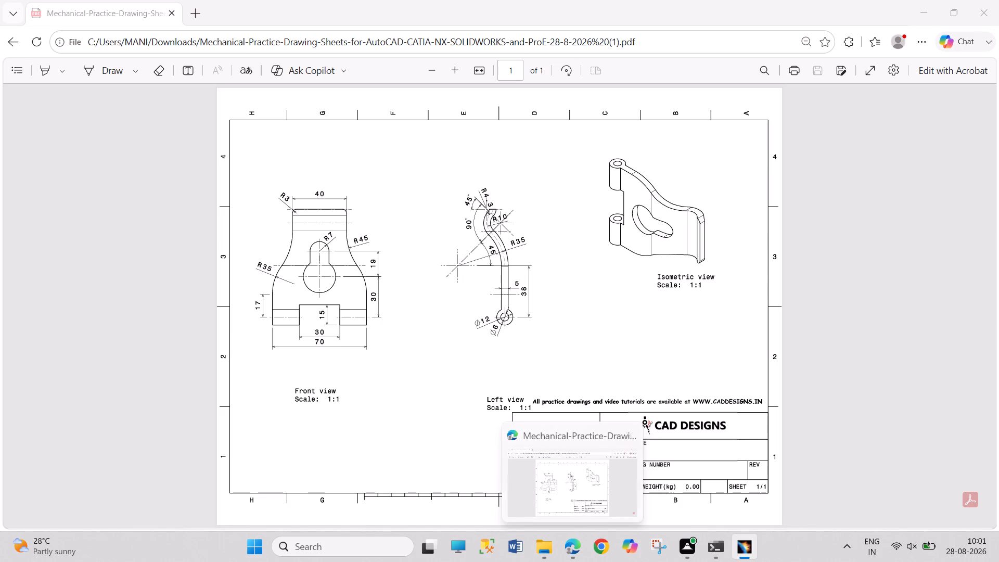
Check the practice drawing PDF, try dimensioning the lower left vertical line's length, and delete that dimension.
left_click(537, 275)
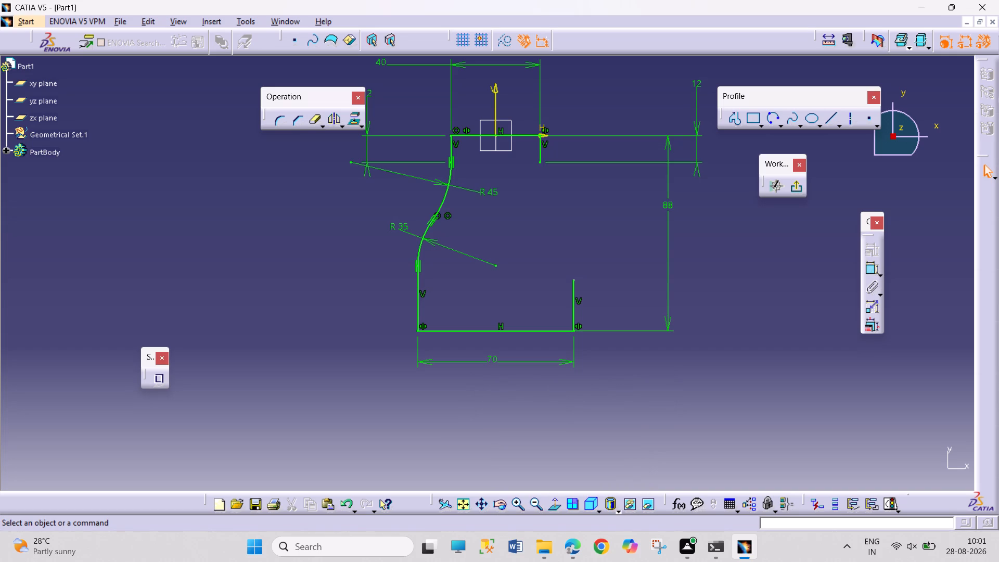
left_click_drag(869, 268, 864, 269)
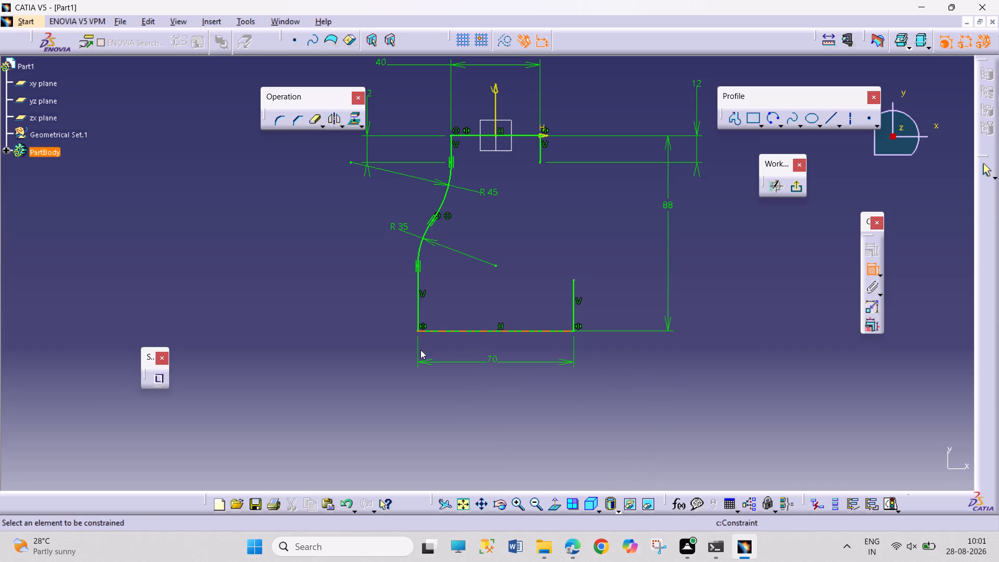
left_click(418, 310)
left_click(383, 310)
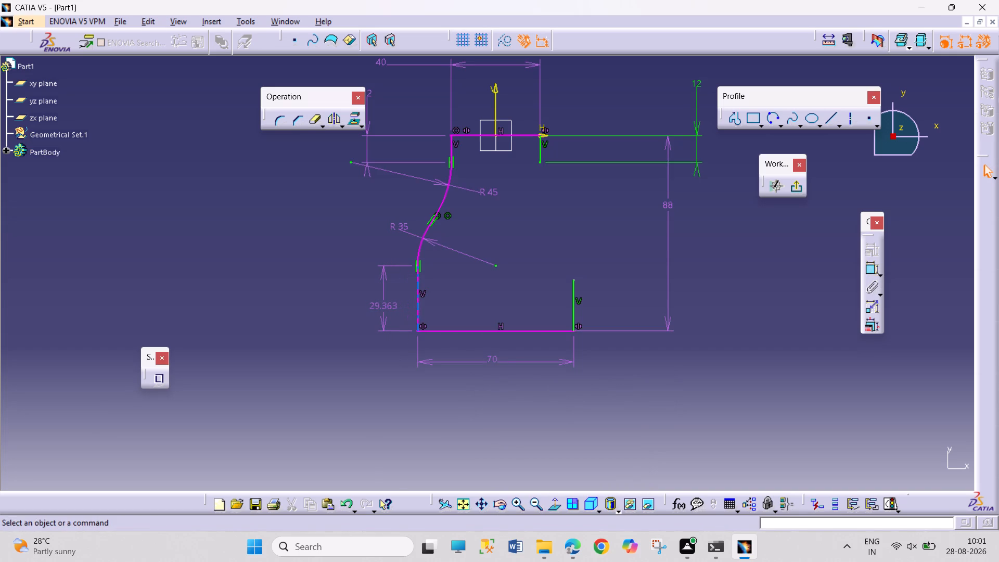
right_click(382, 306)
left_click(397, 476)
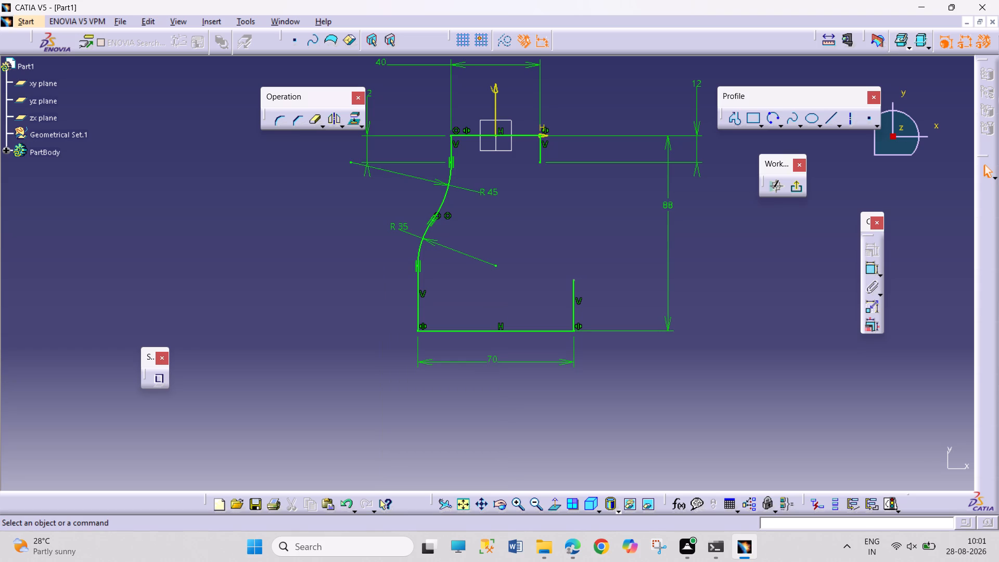
Delete the 70 mm horizontal base line of the profile.
right_click(514, 329)
left_click(556, 292)
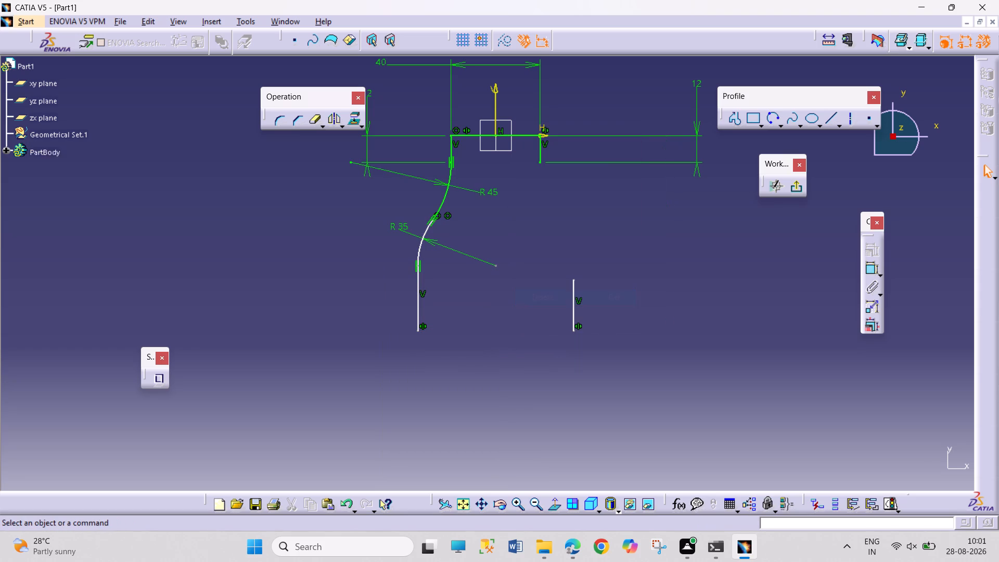
Dimension the lower left vertical line's length and set it to 17 mm.
left_click(870, 273)
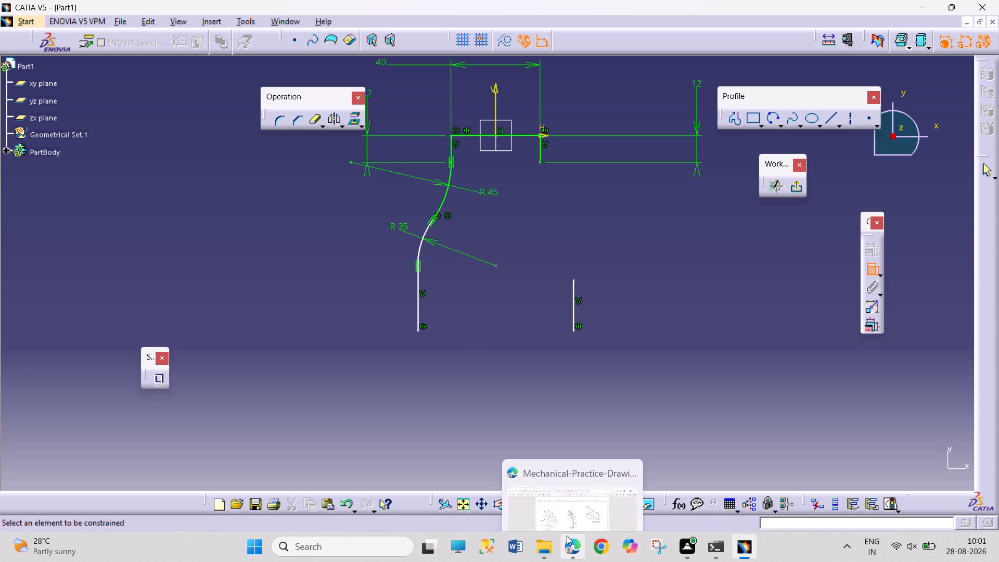
left_click(417, 311)
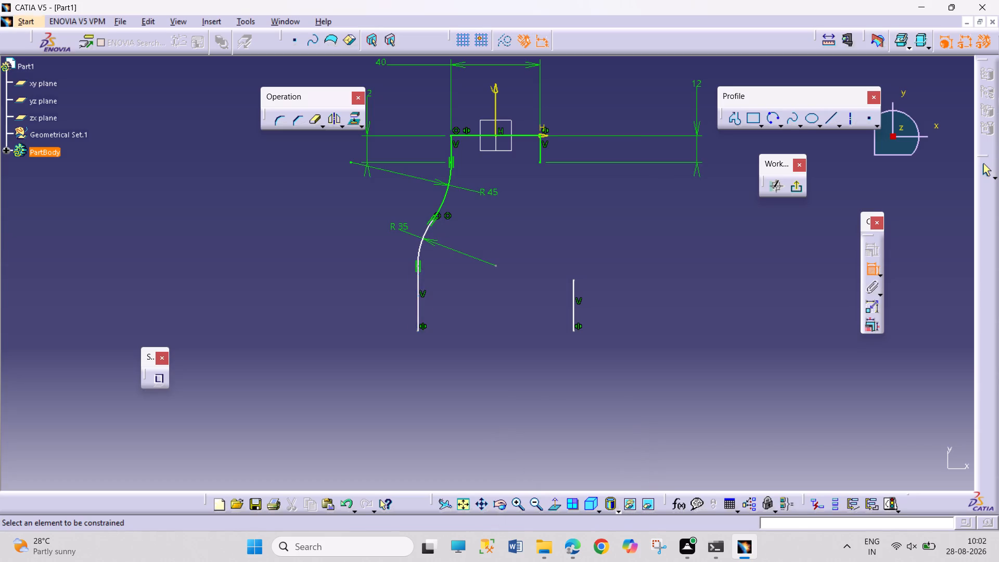
left_click(353, 308)
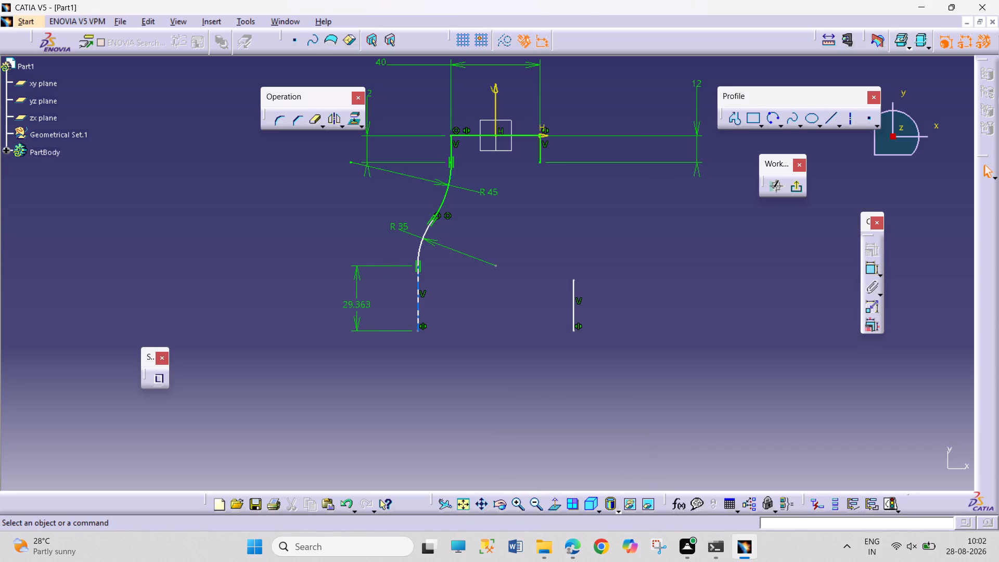
double_click(357, 303)
key("7")
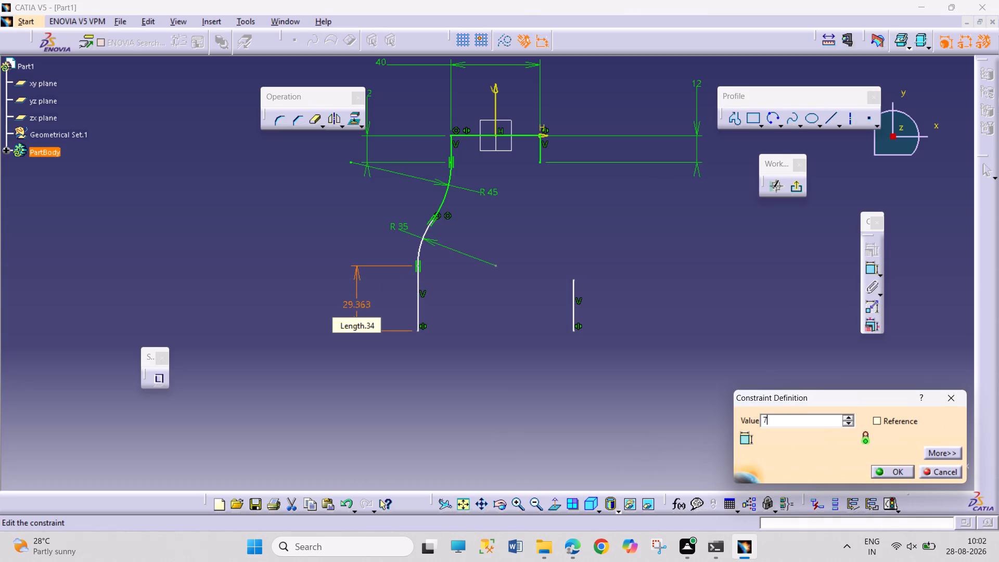
key("BackSpace")
type("17")
key("Return")
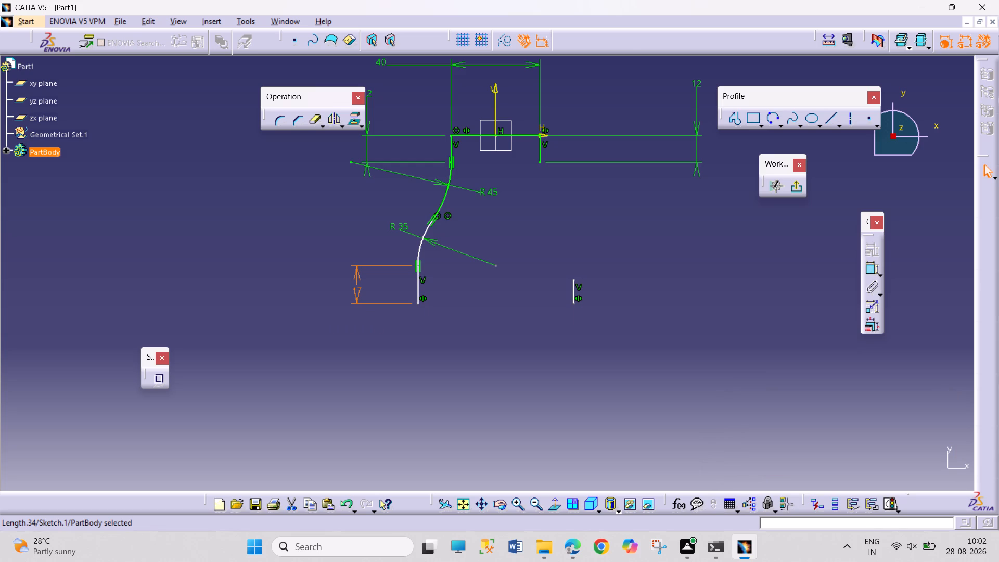
Set the lower left vertical line's length to 23 mm.
double_click(356, 288)
type("23")
key("Return")
left_click(512, 312)
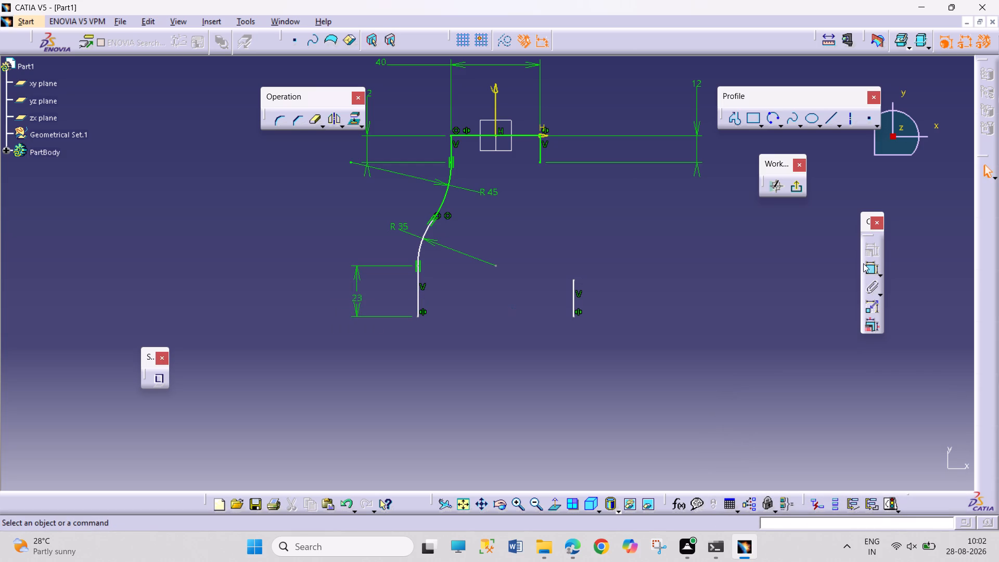
Draw a horizontal base line joining the lower endpoints of the left and right vertical lines.
left_click(829, 120)
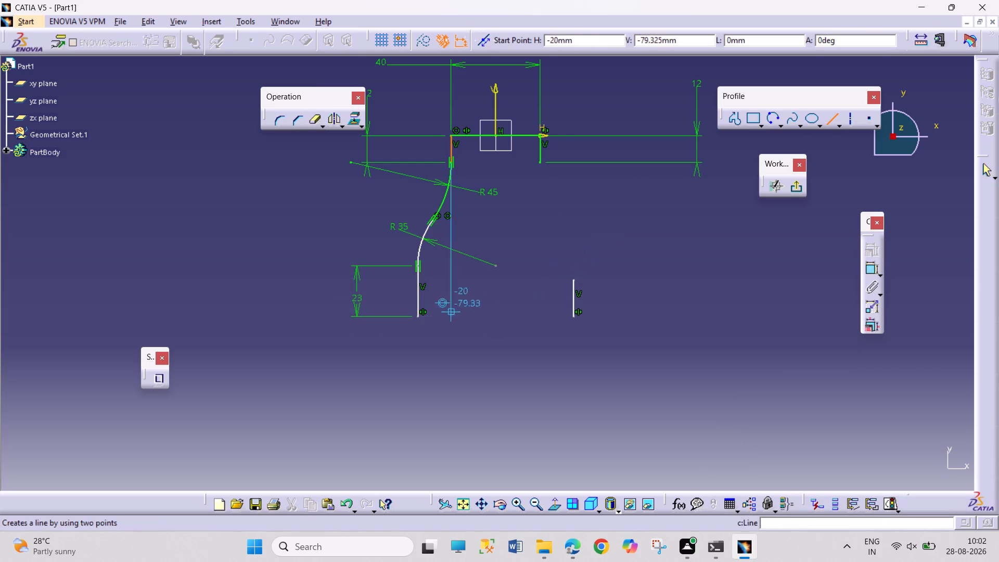
left_click_drag(418, 317, 430, 321)
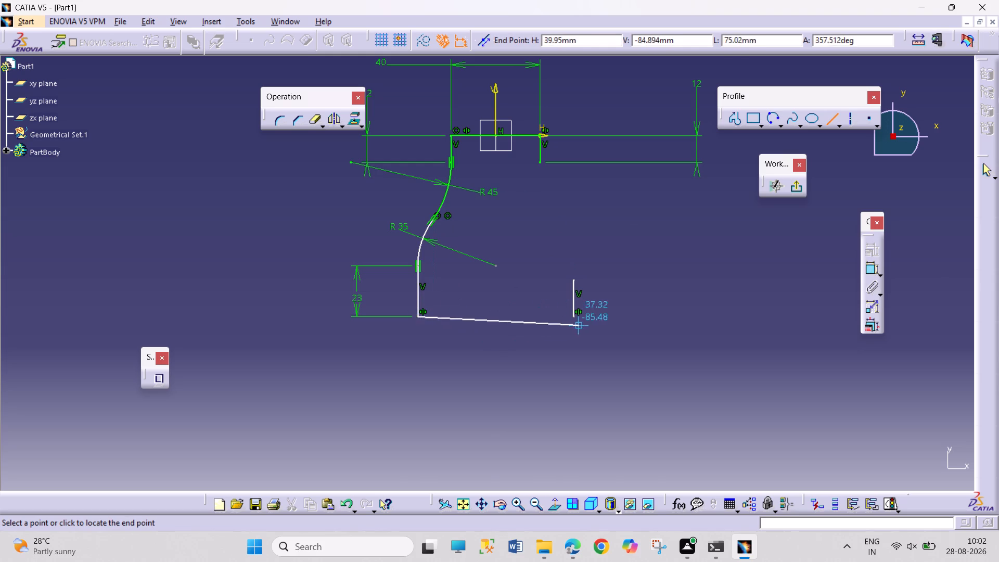
left_click(572, 318)
left_click(639, 309)
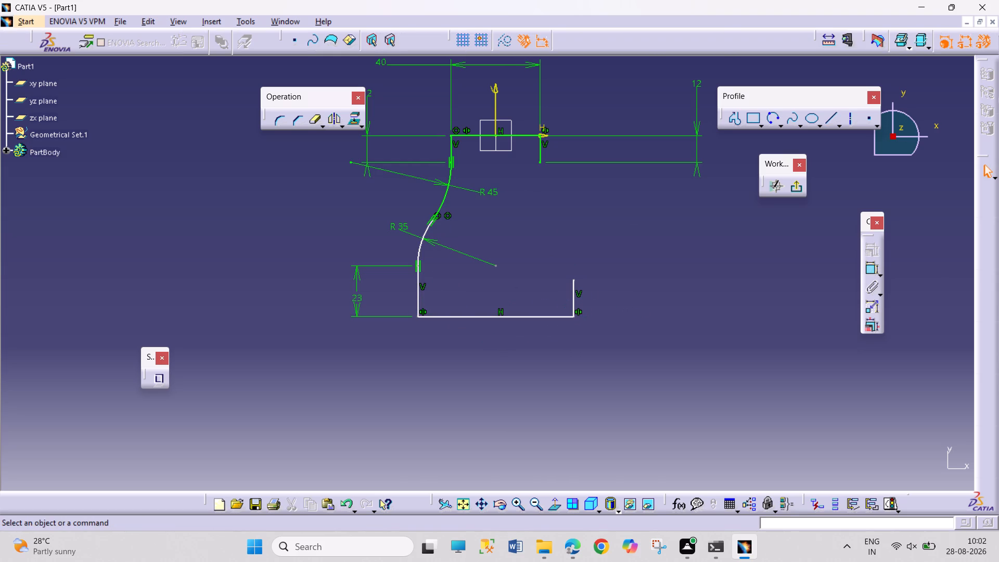
Dimension the new base line's length below the profile.
left_click(867, 269)
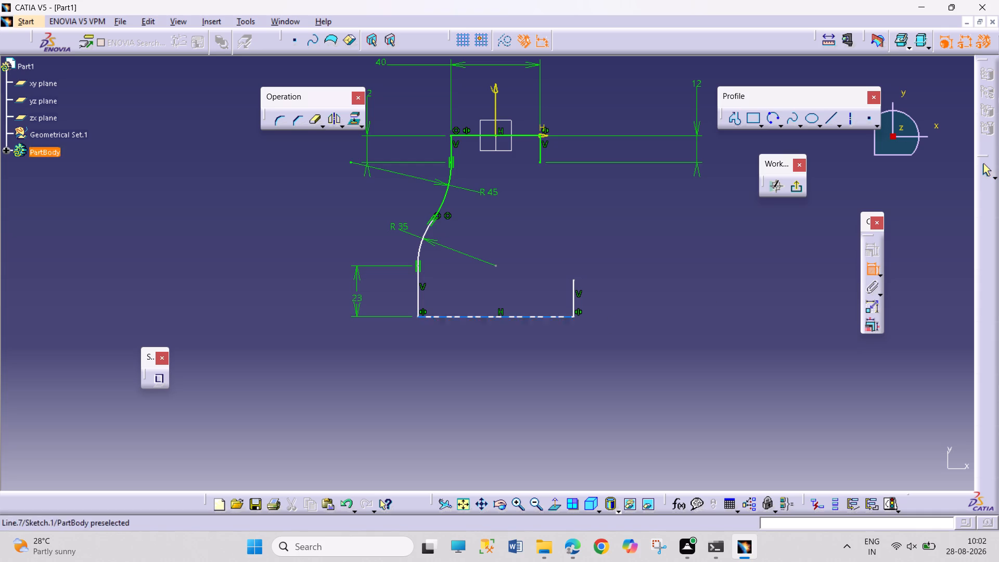
left_click(564, 317)
left_click(526, 356)
left_click(697, 362)
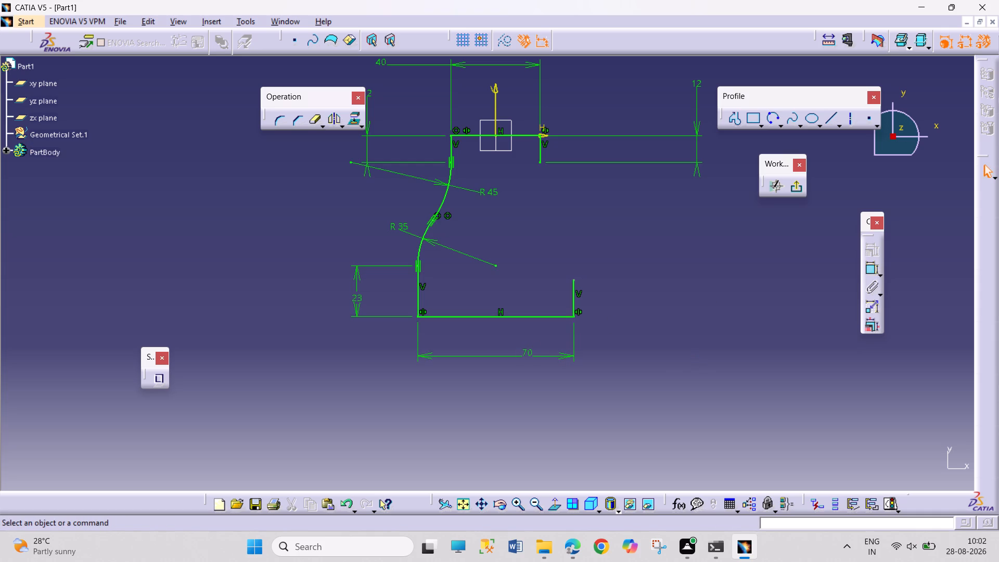
Mirror the R35 and R45 side arcs about the sketch's vertical axis.
left_click(423, 242)
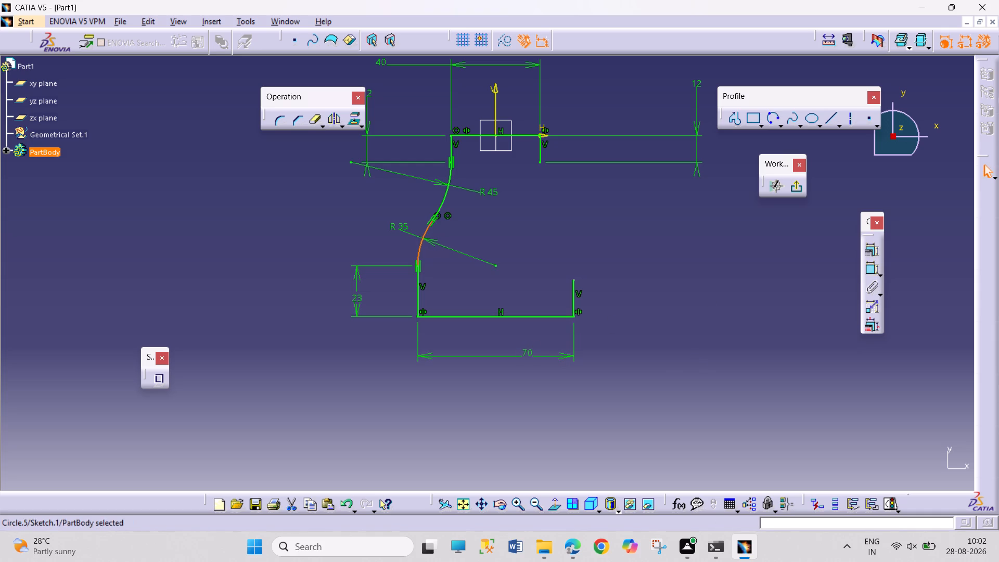
left_click(446, 192, "ctrl")
left_click(336, 122)
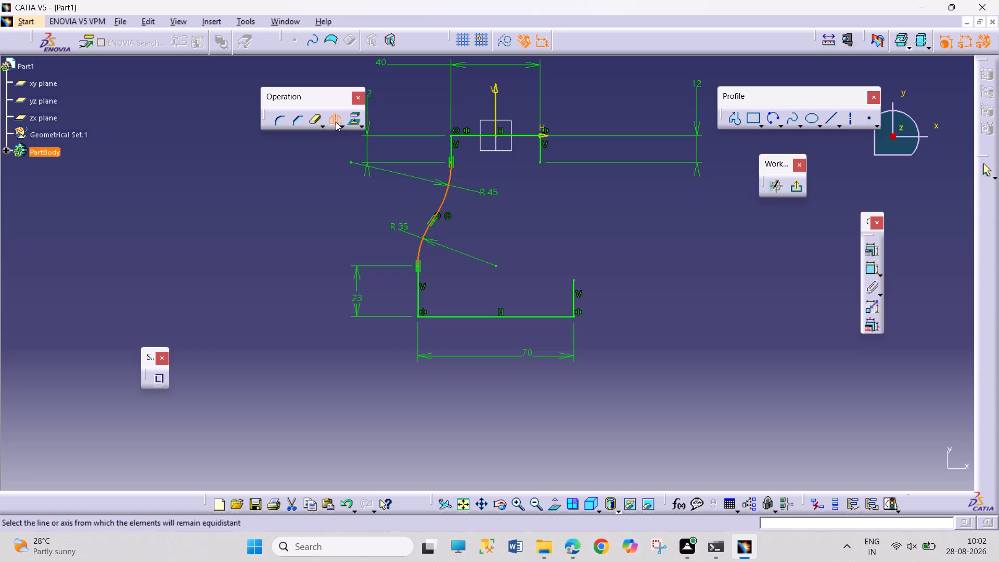
left_click(497, 104)
left_click(638, 205)
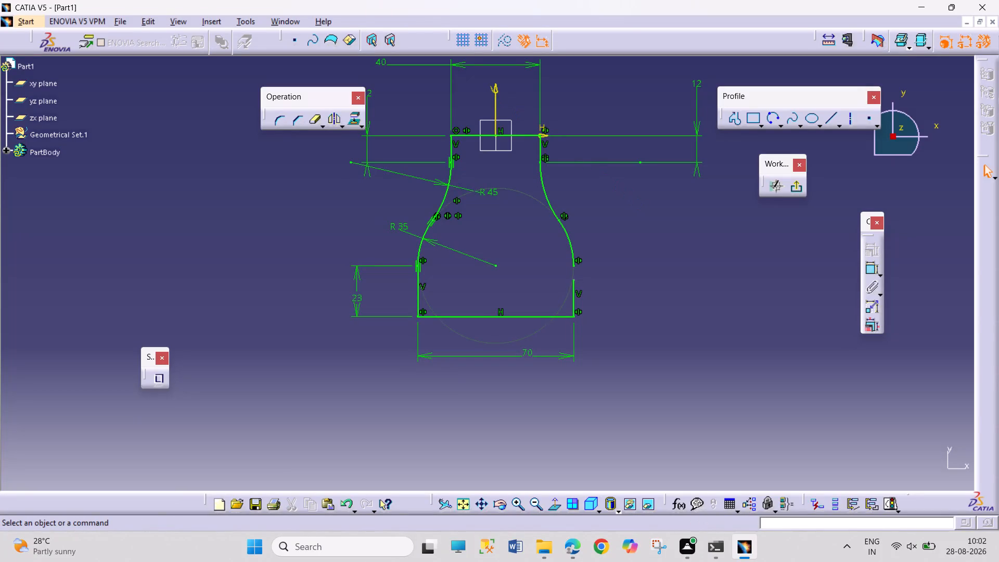
Constrain the lower right vertical line's upper endpoint to coincide with the lower endpoint of the mirrored R35 arc, closing the profile gap.
middle_click_drag(458, 287, 462, 226, "ctrl")
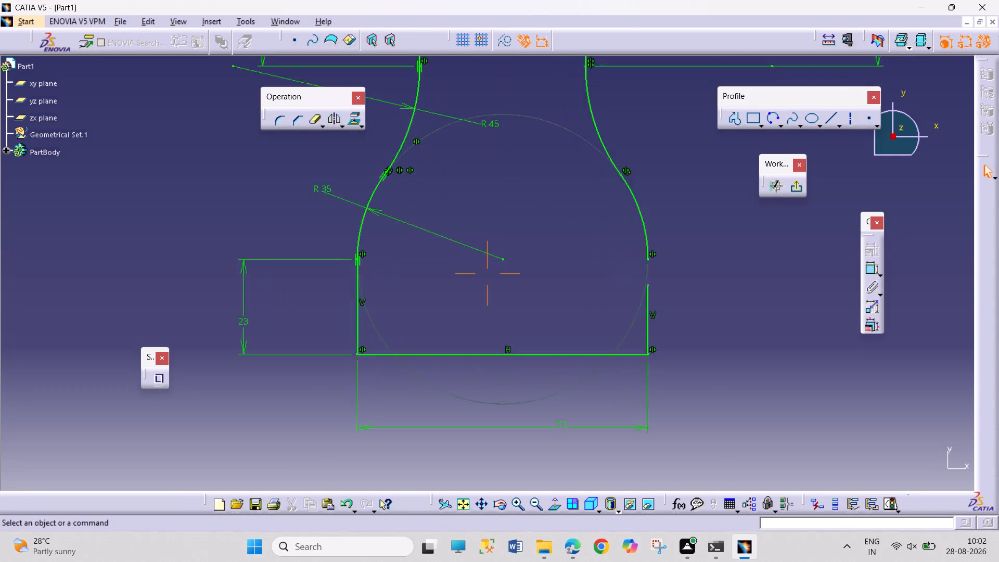
middle_click_drag(462, 226, 471, 175, "ctrl")
middle_click_drag(378, 273, 516, 304)
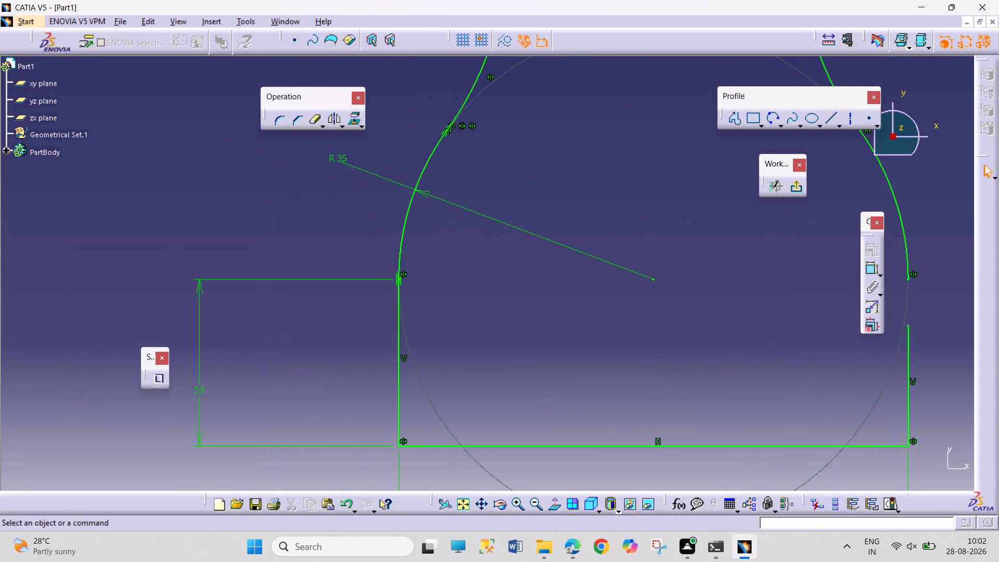
middle_click_drag(501, 335, 495, 403, "ctrl")
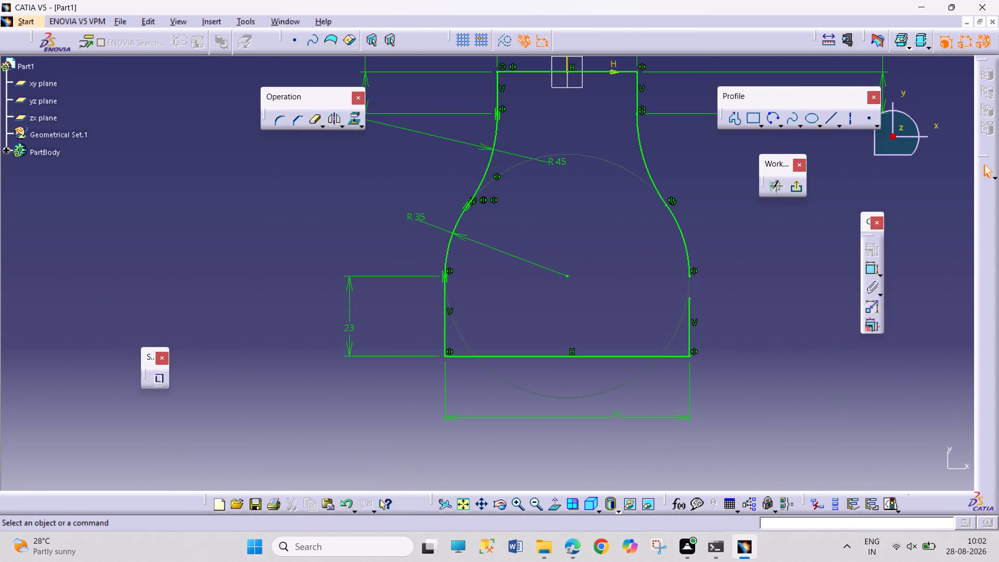
left_click(688, 297)
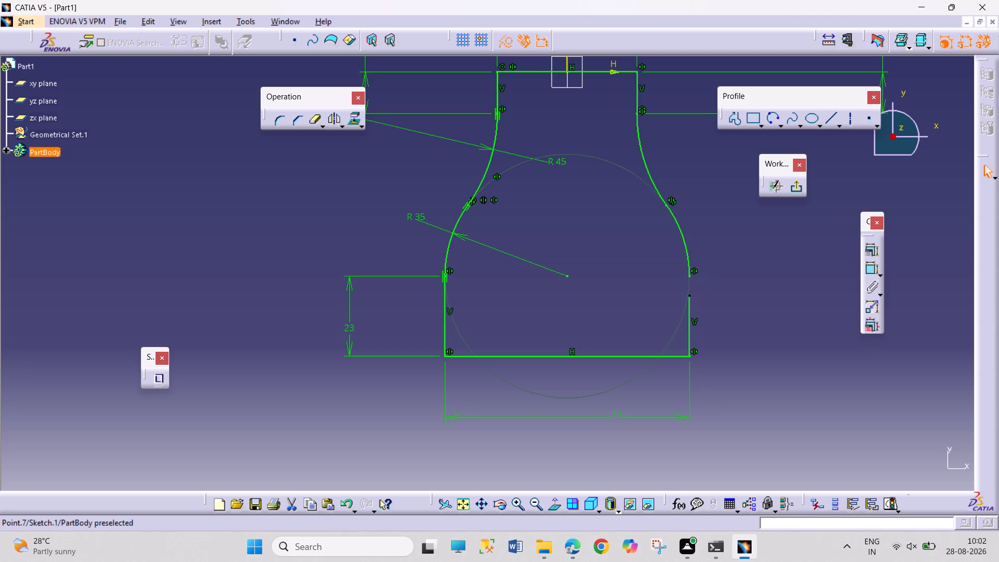
left_click(691, 277, "ctrl")
left_click(874, 249)
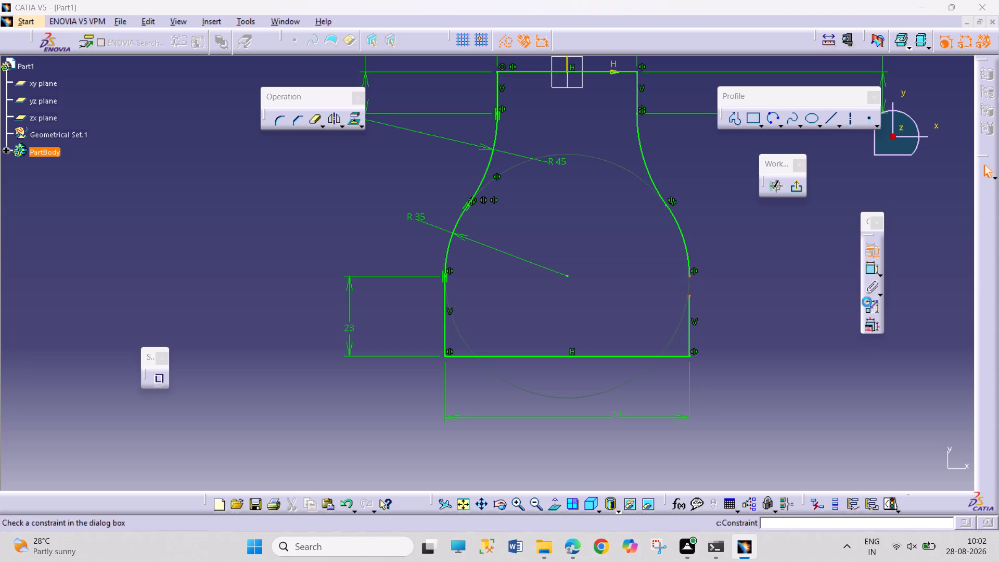
left_click(923, 343)
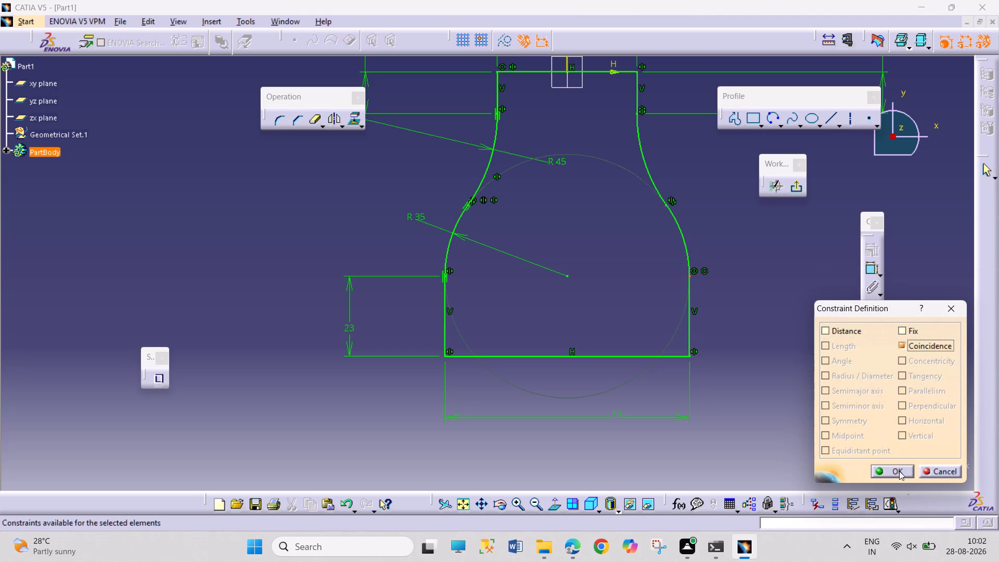
left_click_drag(899, 471, 897, 466)
middle_click_drag(757, 321, 754, 348, "ctrl")
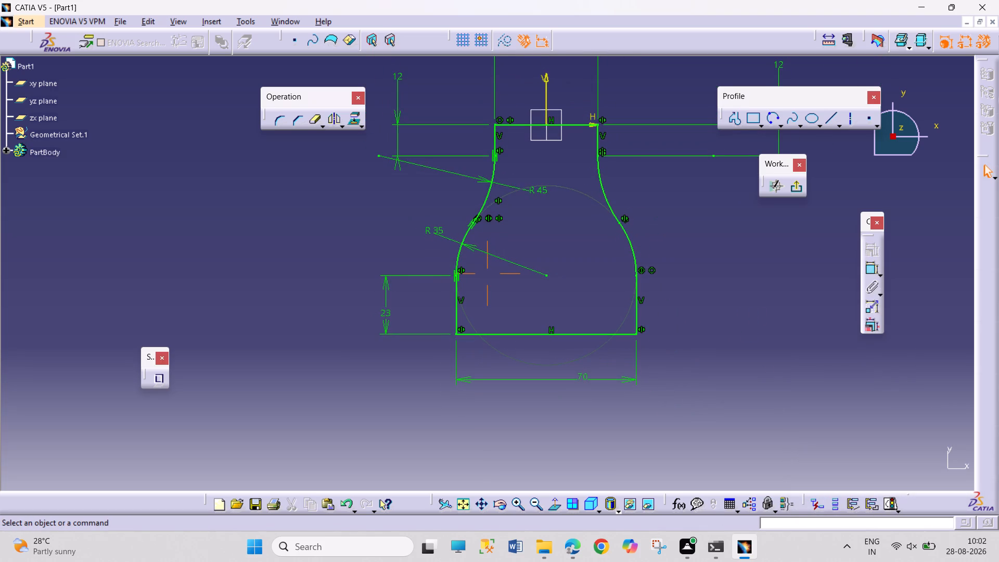
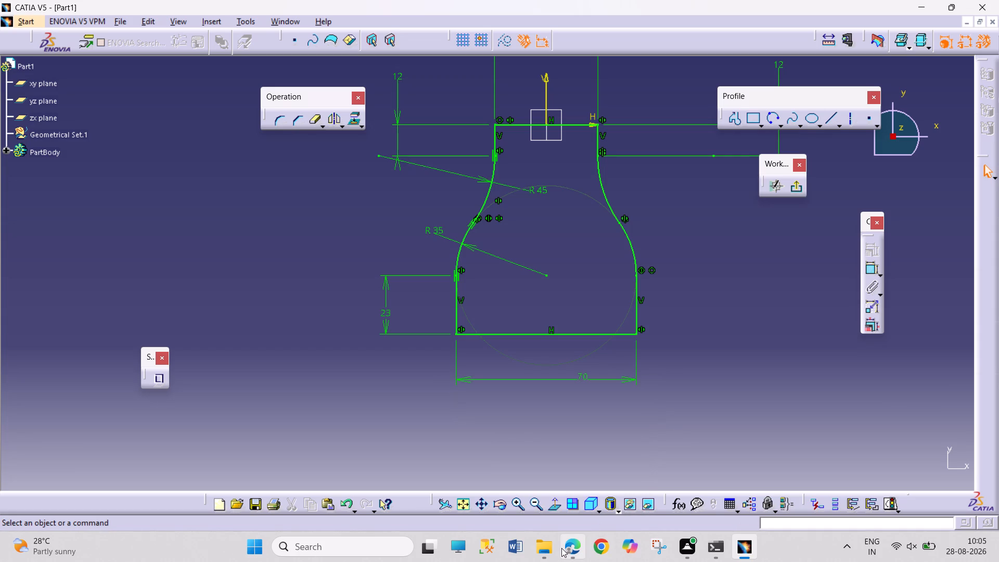
Draw a rectangle about 25.5 mm wide and 9.6 mm high, standing on the profile's base line near its middle.
left_click(562, 548)
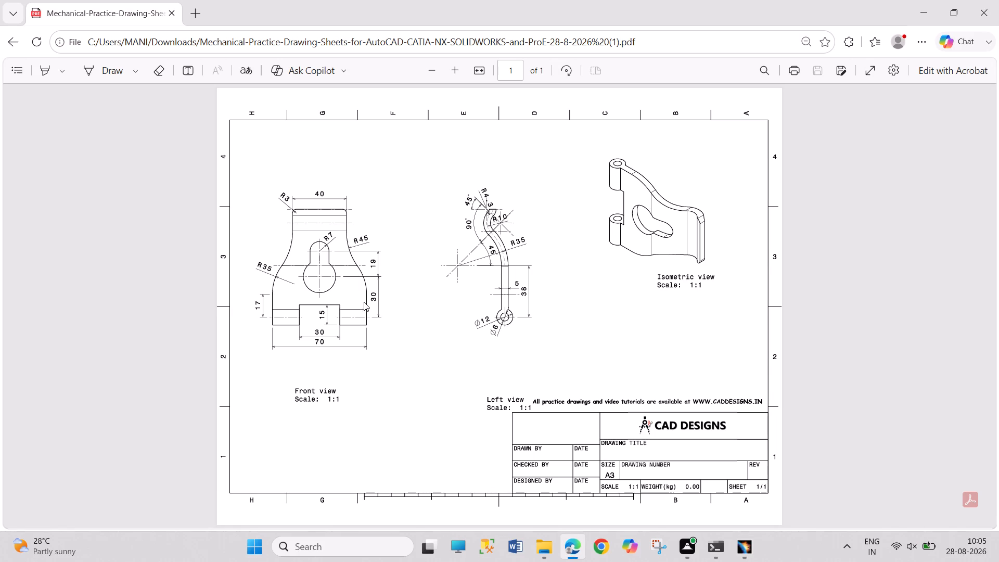
left_click(746, 542)
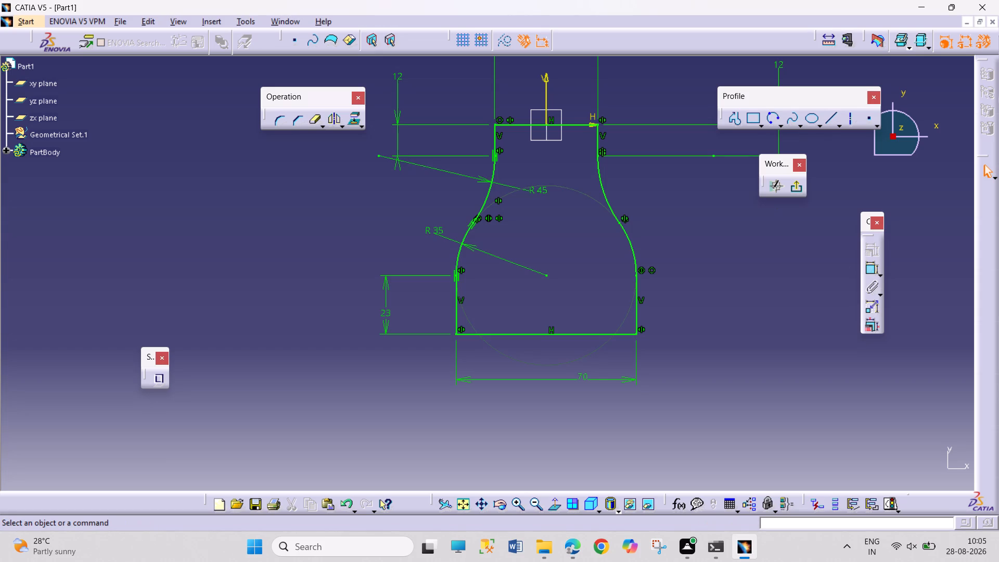
left_click(760, 126)
left_click(776, 139)
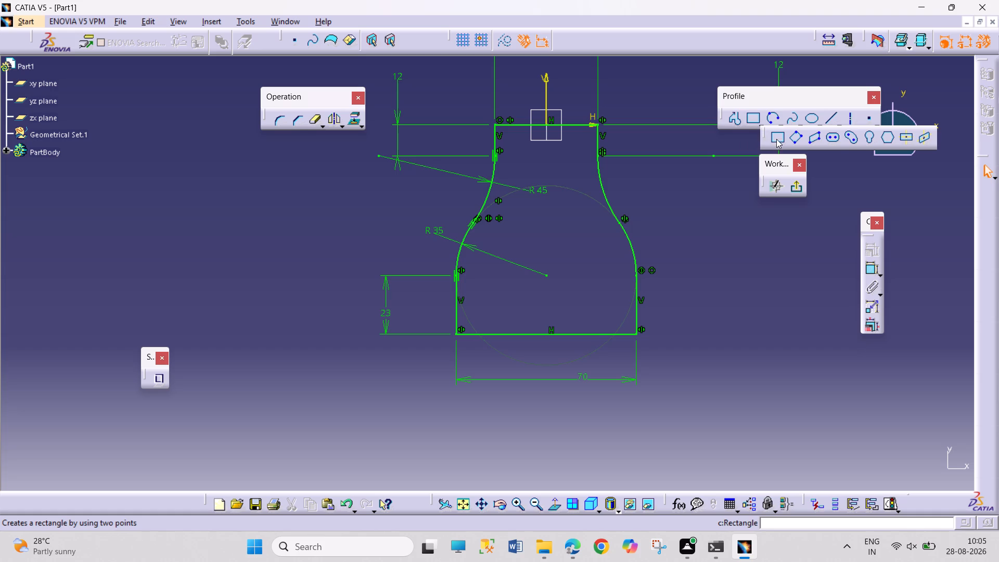
left_click(519, 333)
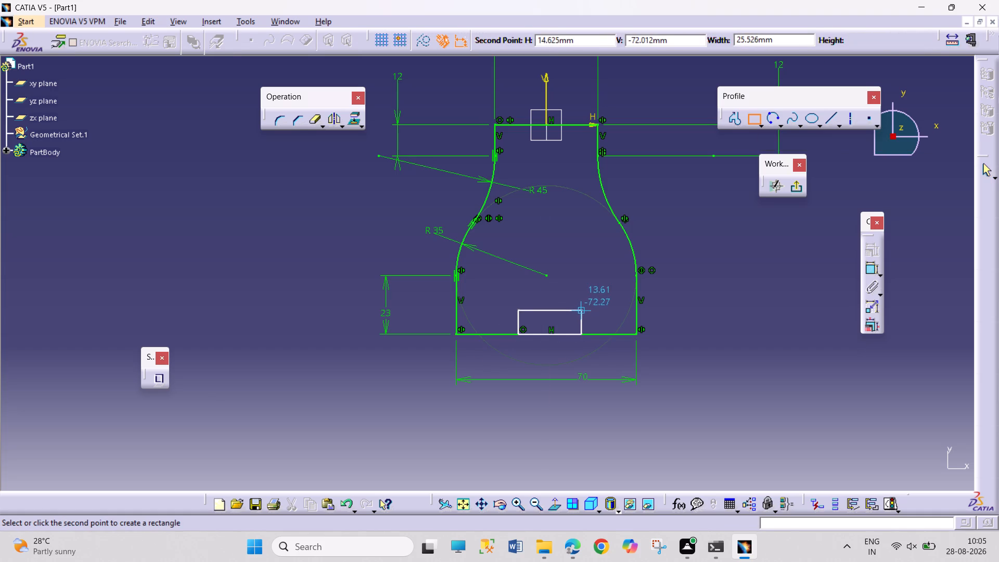
left_click(584, 310)
left_click(738, 339)
Dimension the small rectangle's vertical side and set its height to 3 mm.
left_click(868, 269)
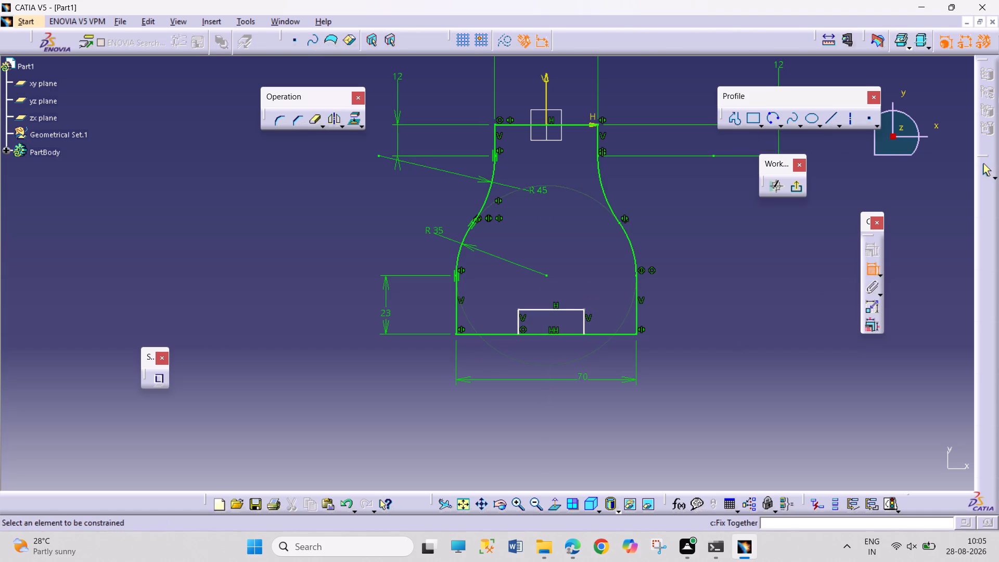
left_click(583, 322)
left_click(721, 328)
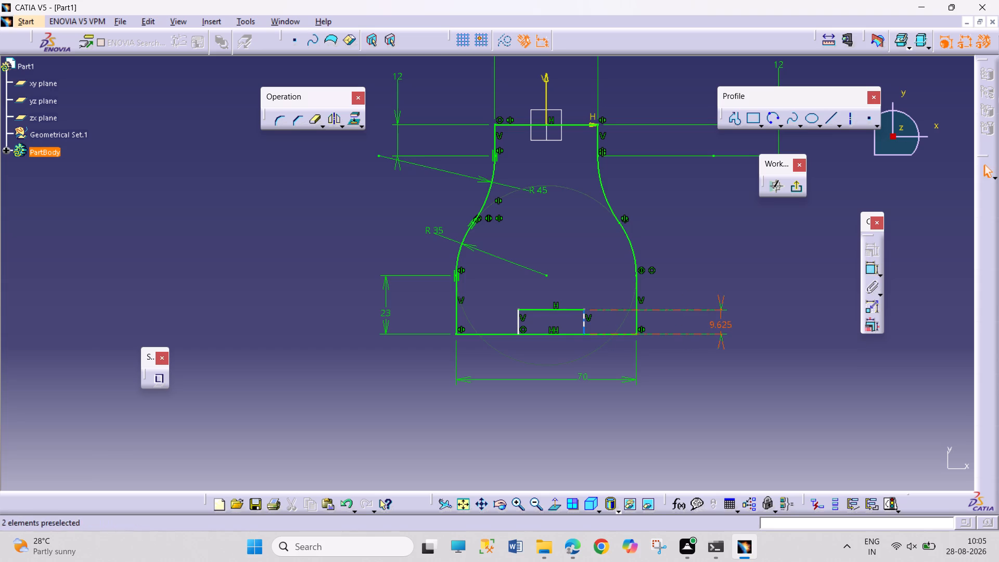
double_click(725, 324)
key("3")
key("Return")
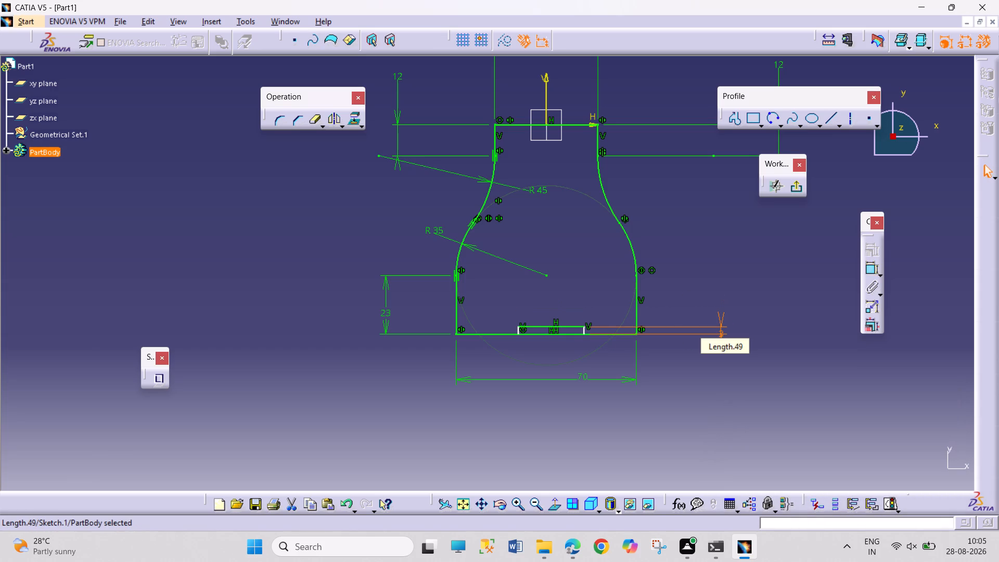
left_click(714, 444)
Dimension the small rectangle's upper edge and set its width to 30 mm, as in the practice drawing.
left_click(868, 267)
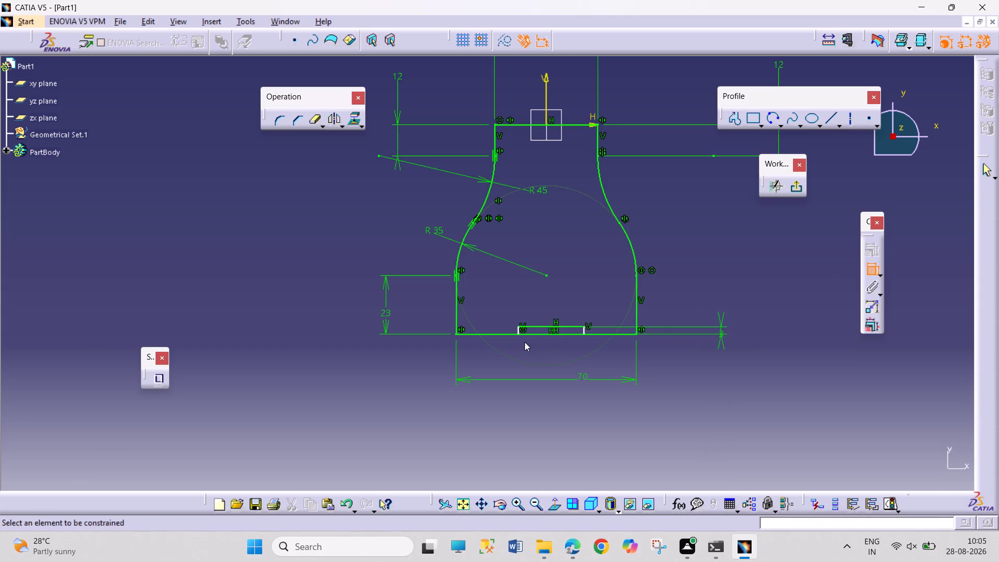
left_click(563, 325)
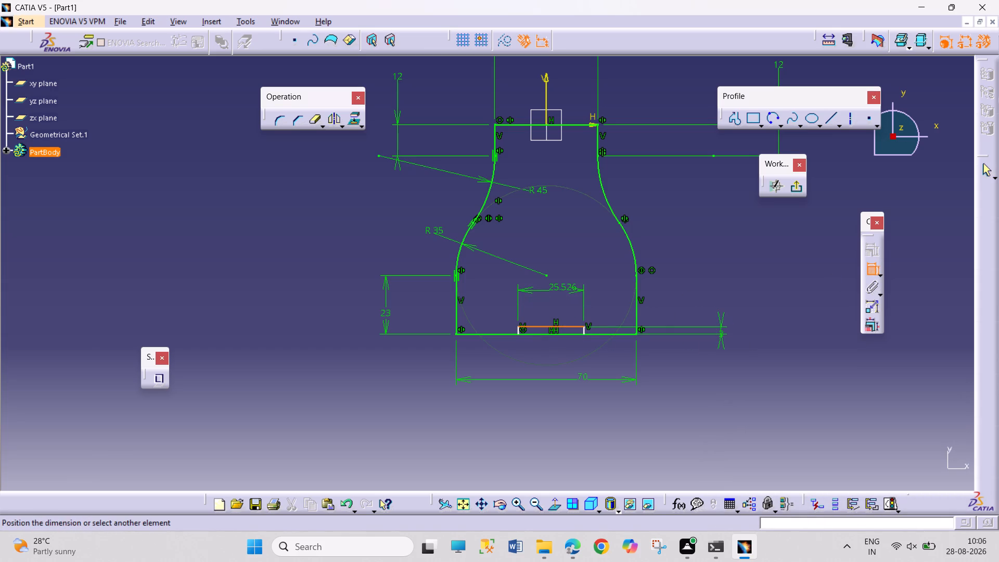
left_click(563, 288)
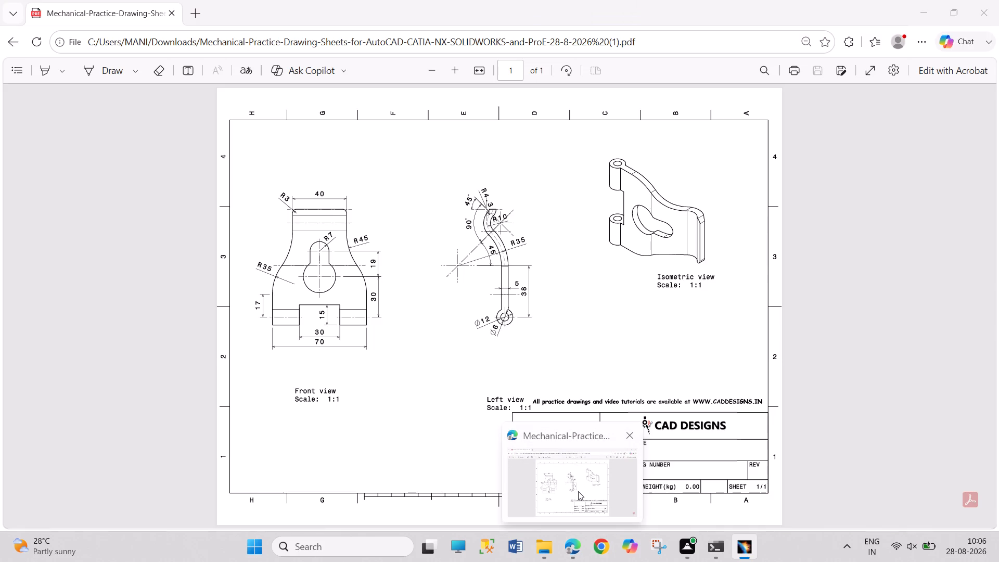
double_click(560, 281)
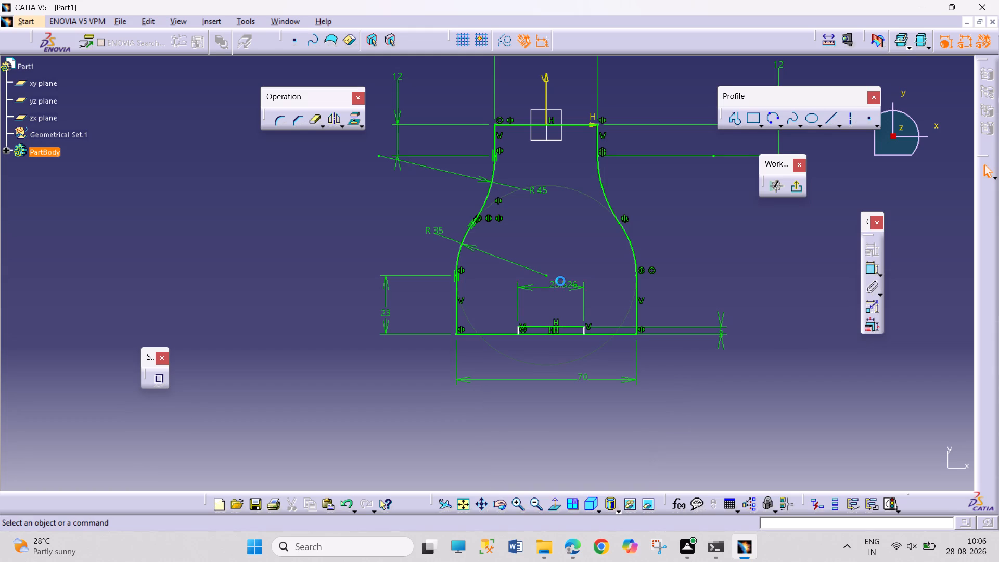
type("30")
key("Return")
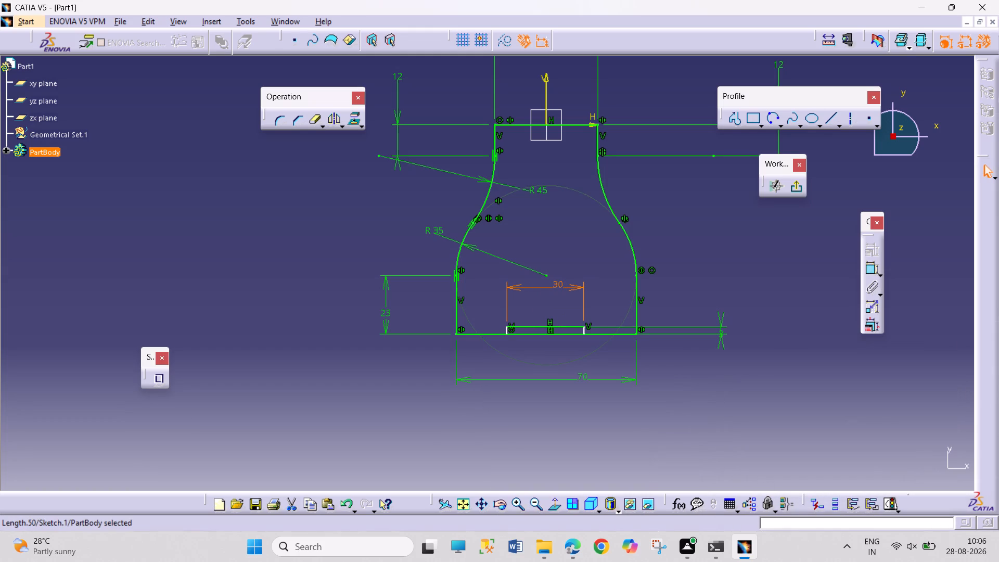
left_click(817, 387)
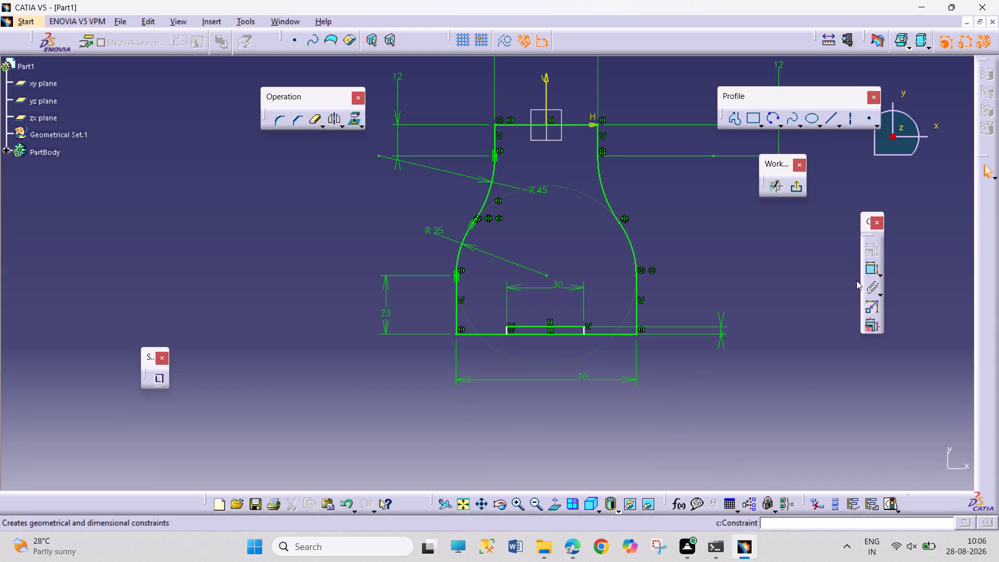
Constrain the small rectangle's two vertical sides to be symmetric about the sketch's vertical axis.
left_click(506, 329)
left_click_drag(702, 406, 684, 398)
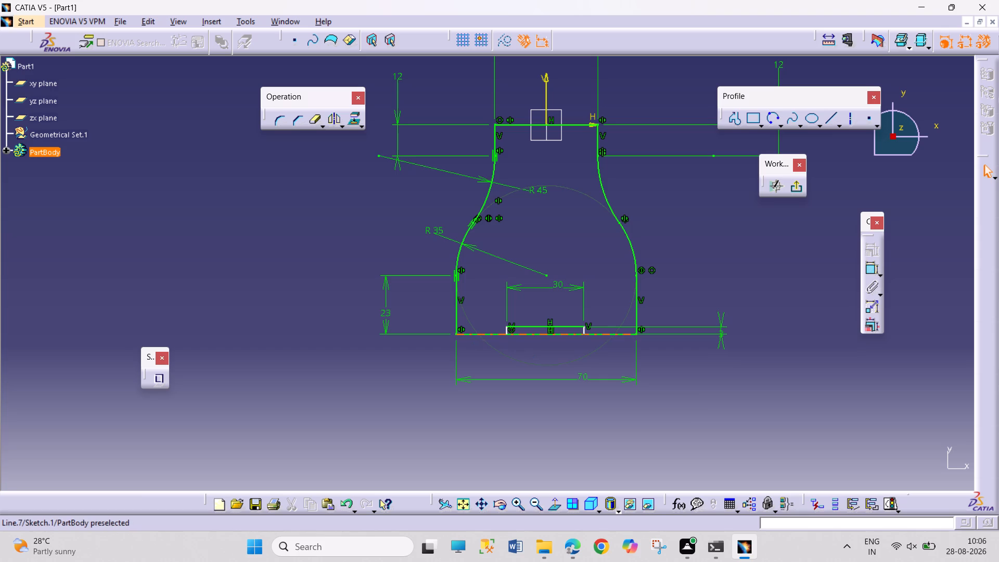
left_click(506, 330)
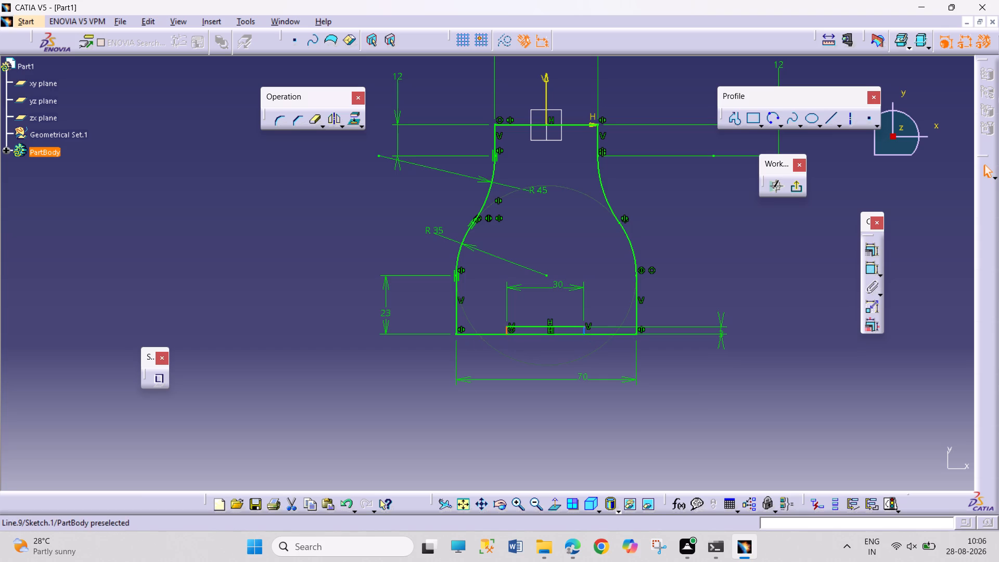
left_click(583, 330, "ctrl")
left_click(547, 95, "ctrl")
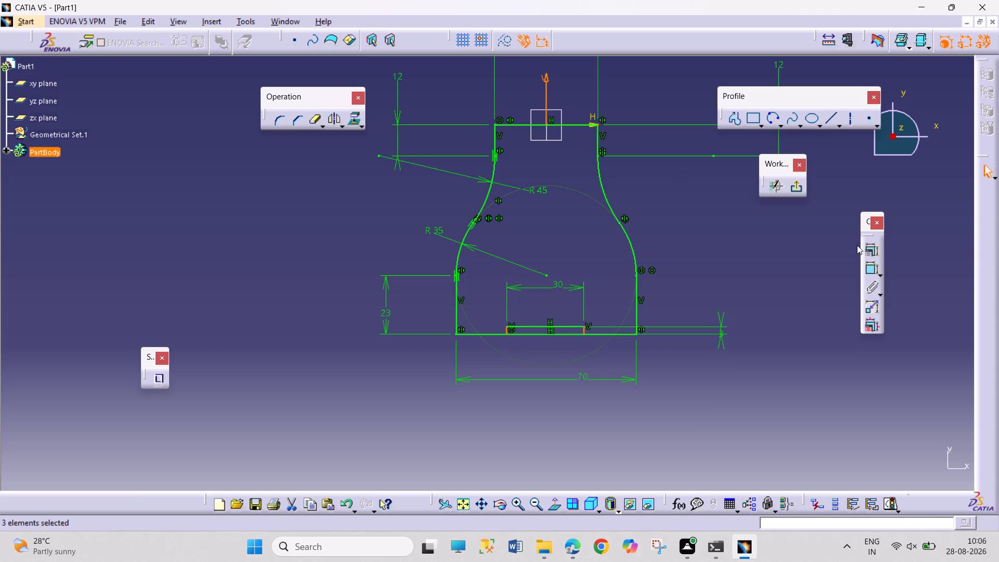
left_click(878, 250)
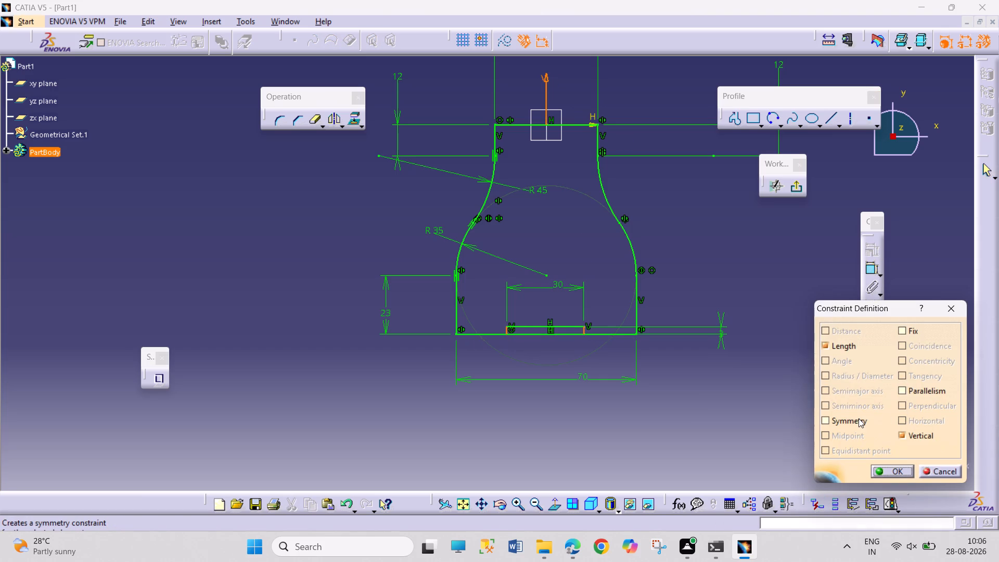
left_click(853, 420)
left_click(884, 471)
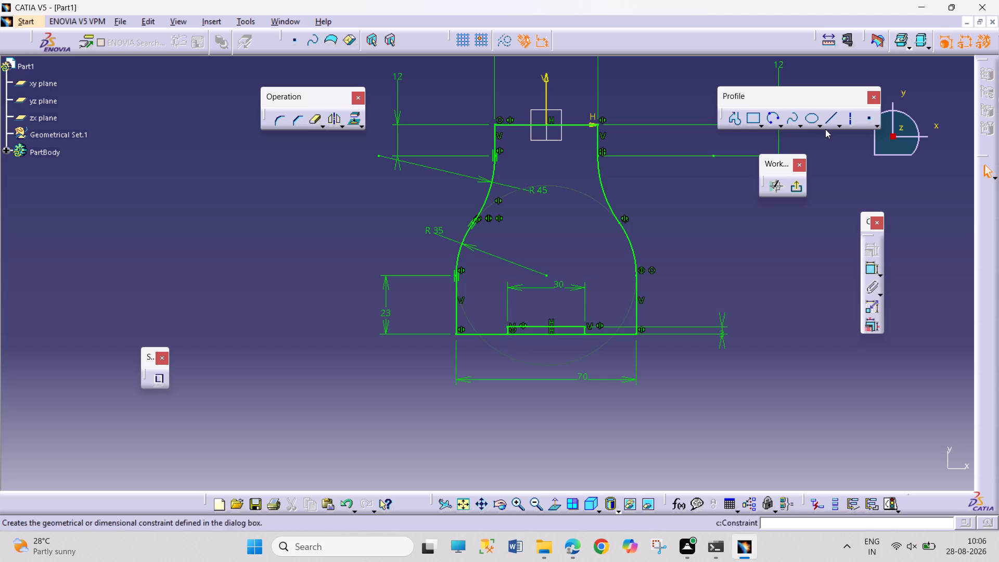
Quick Trim the base line and the rectangle's lower edge between the two vertical sides, leaving an open notch.
double_click(316, 119)
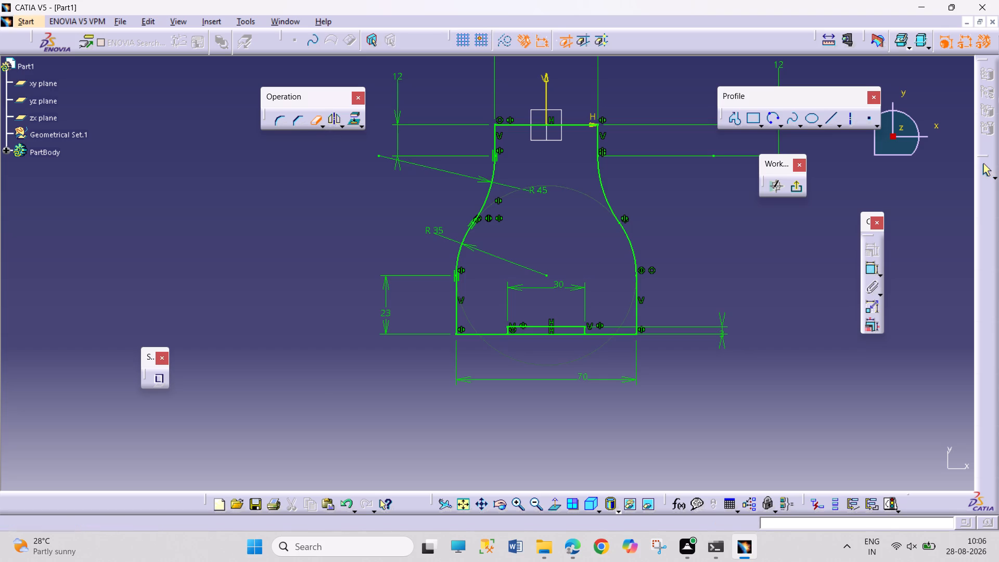
left_click(530, 335)
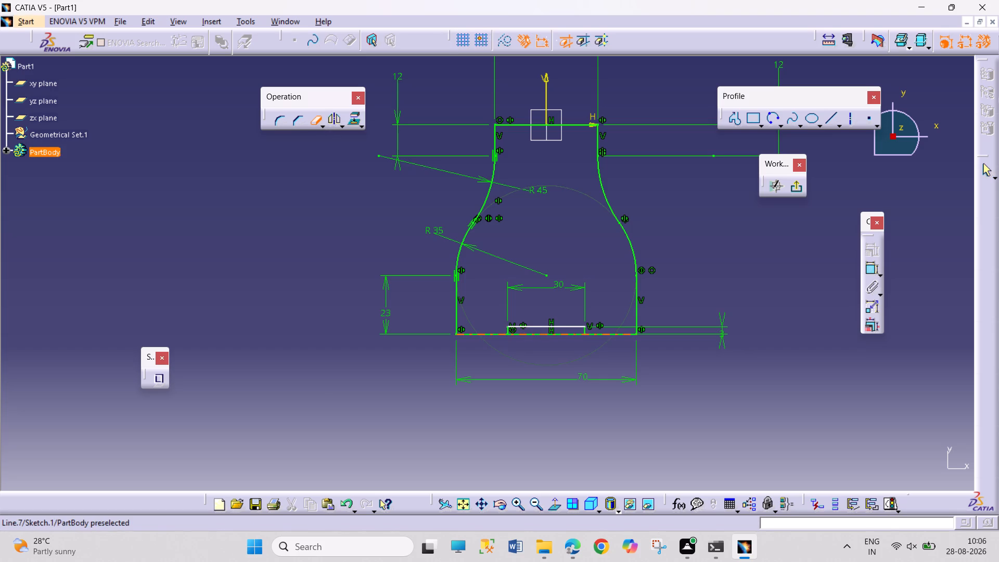
left_click(529, 334)
left_click(520, 299)
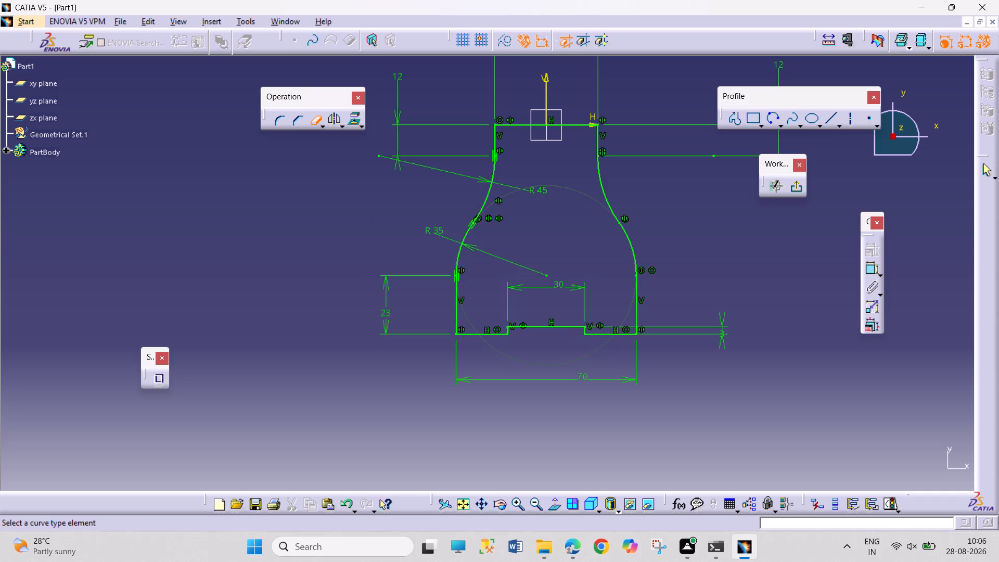
Reposition the notch's height dimension value higher, clear of its extension lines, and end the trimming.
left_click_drag(723, 324, 722, 254)
left_click(760, 296)
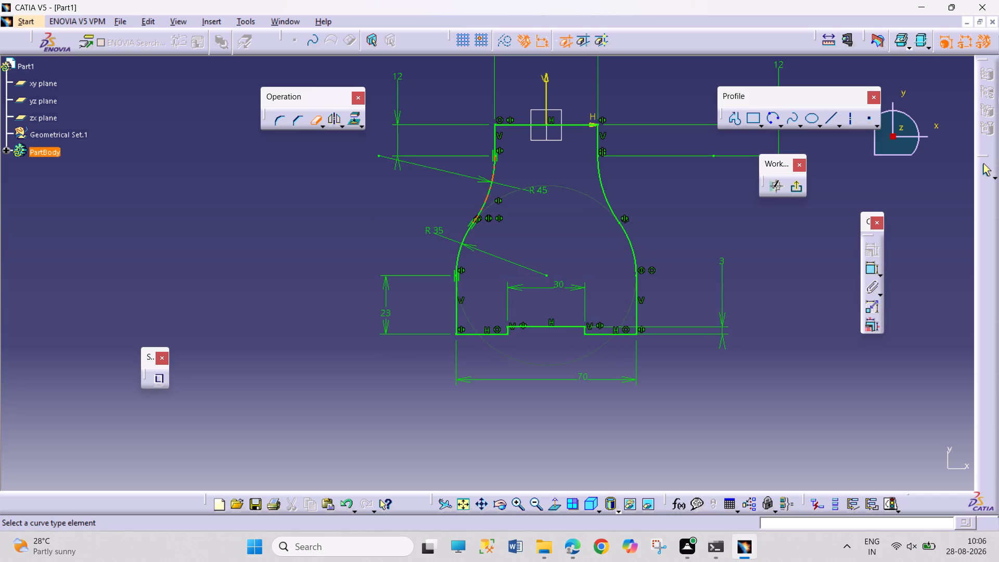
left_click(314, 125)
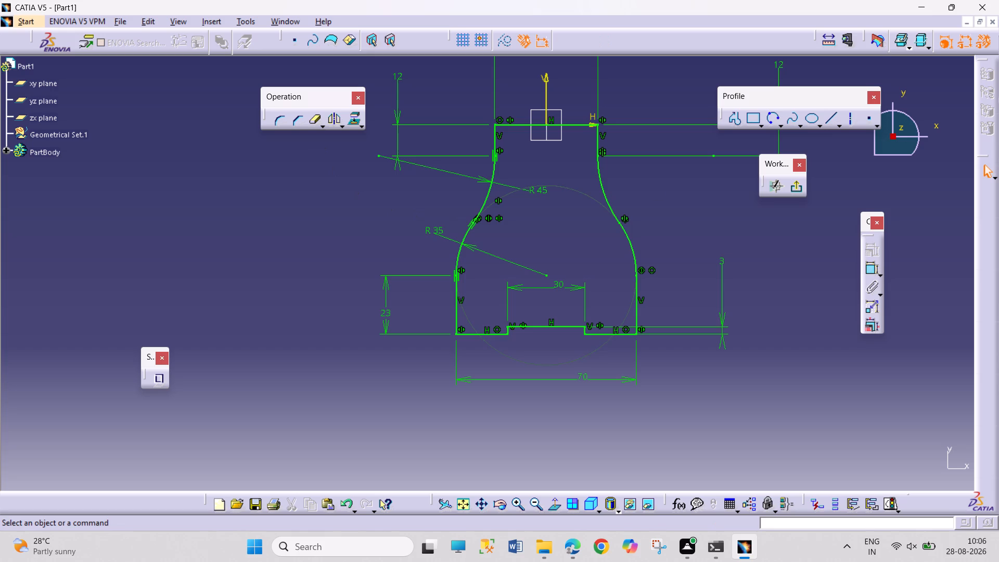
Exit the base profile sketch to the 3D part view.
left_click(795, 189)
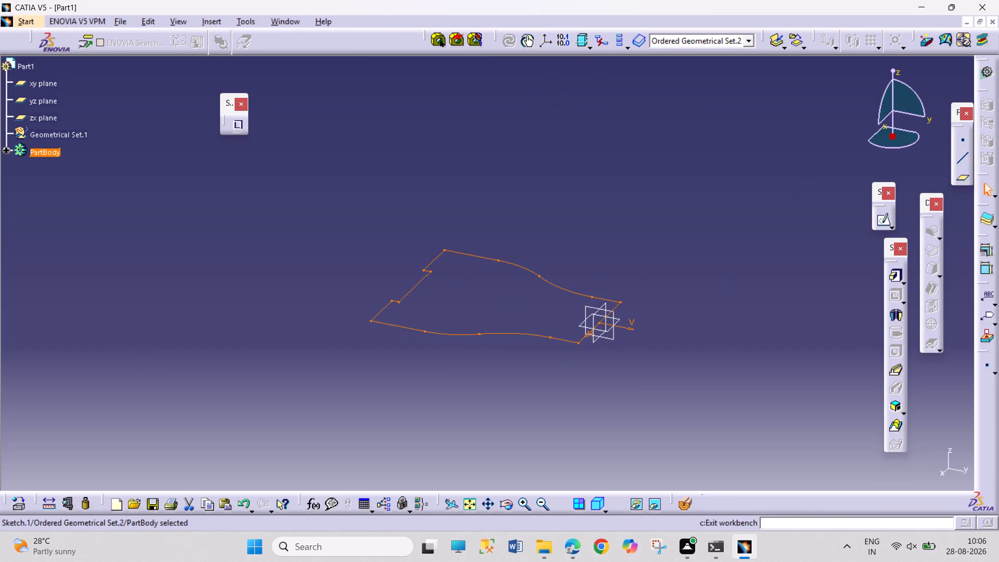
left_click(520, 424)
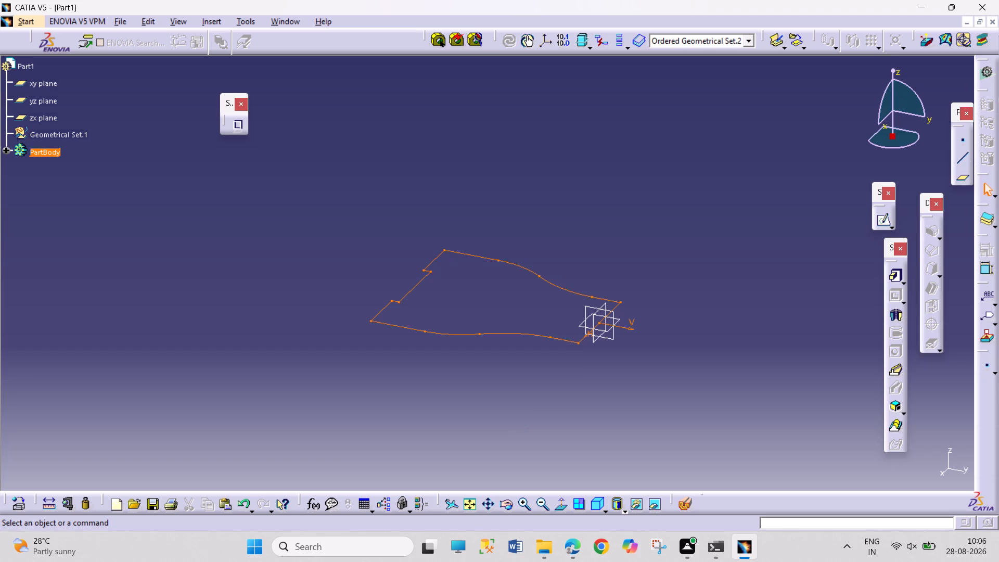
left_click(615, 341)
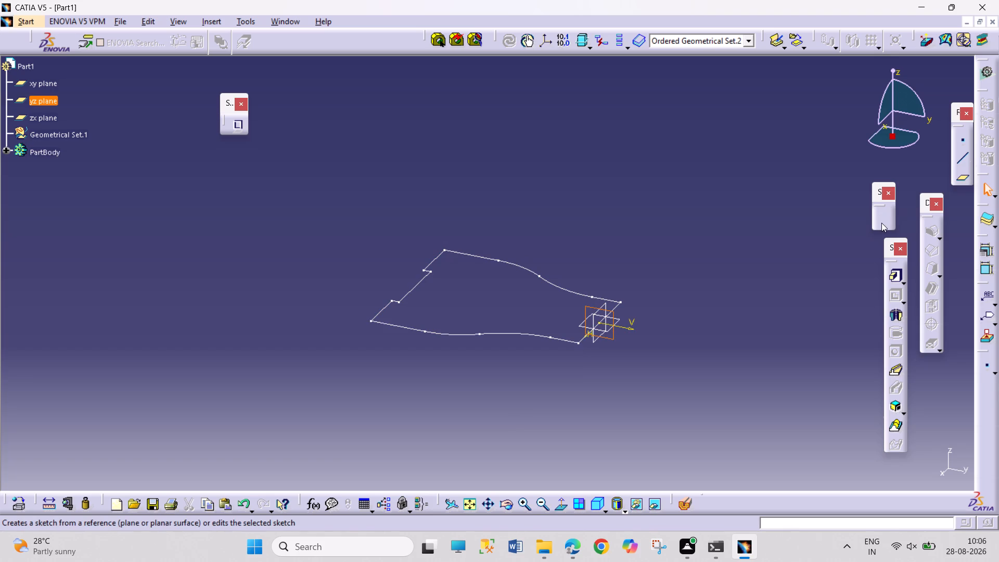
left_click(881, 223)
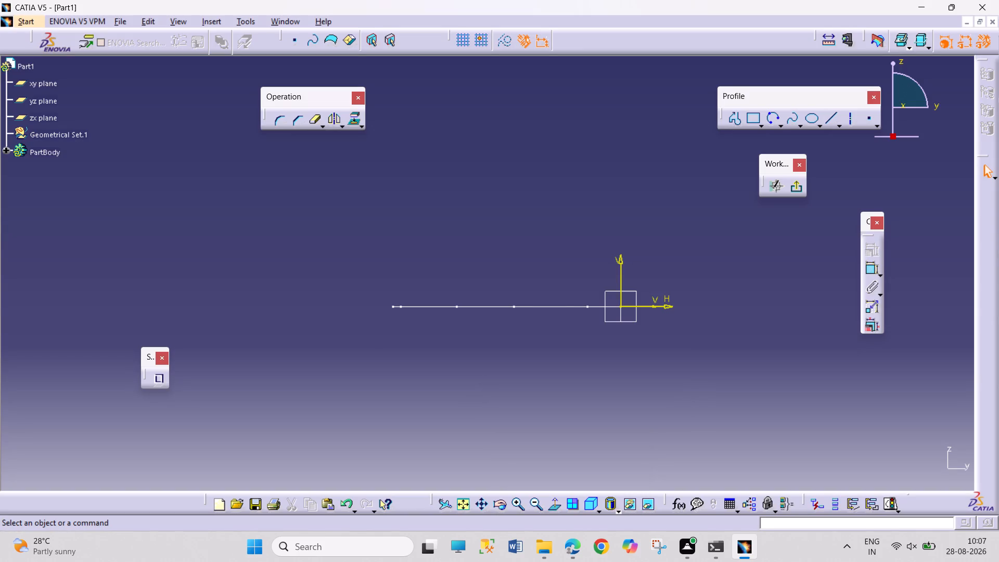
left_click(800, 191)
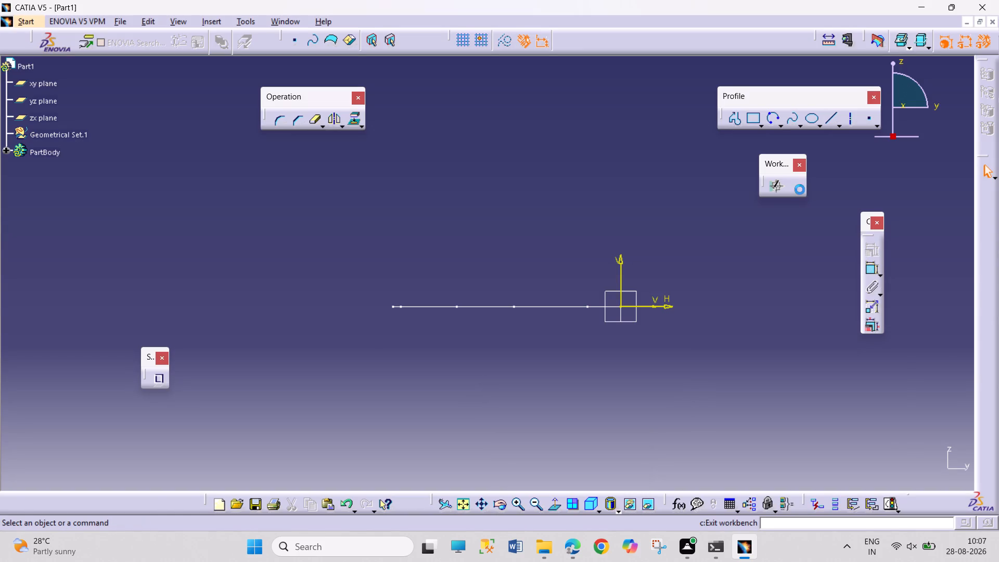
Reopen the base profile sketch, set the notch's height to 15 mm and exit the sketch.
double_click(528, 339)
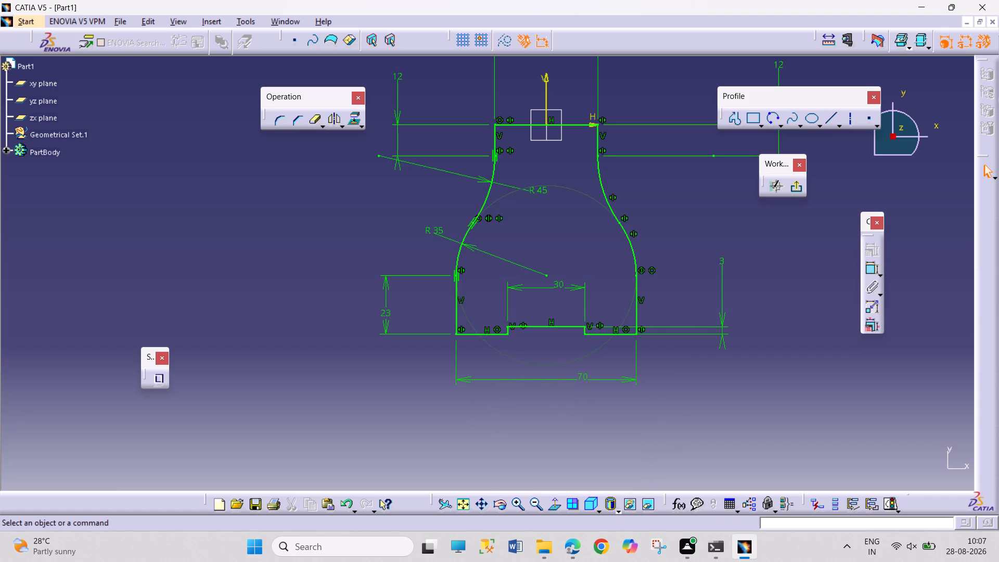
double_click(722, 260)
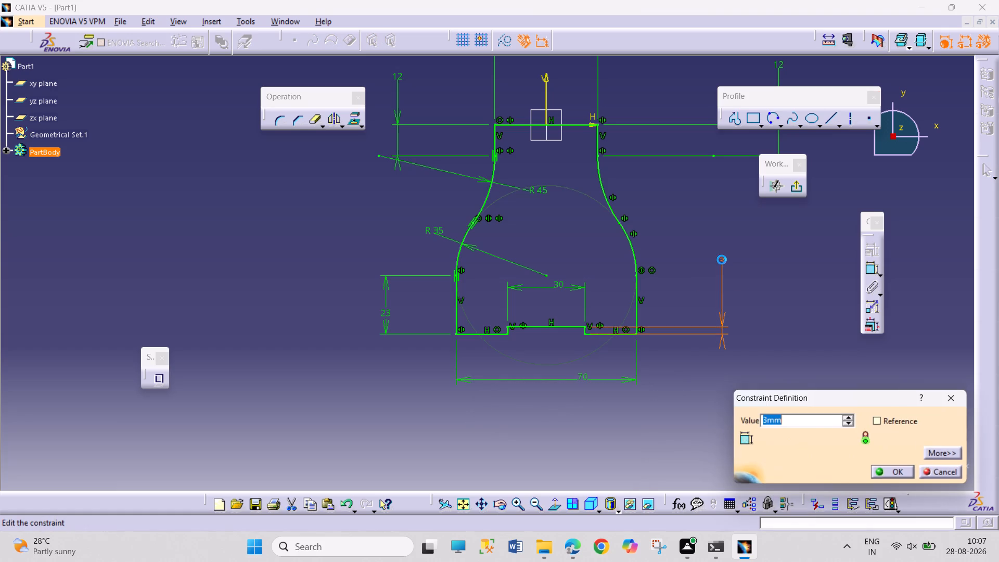
type("15")
key("Return")
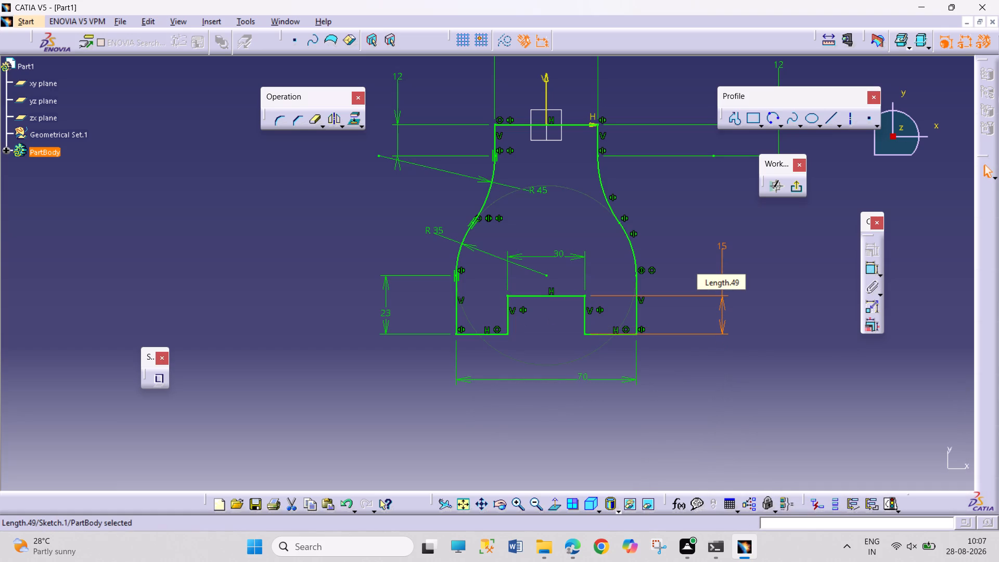
left_click(786, 352)
left_click(802, 186)
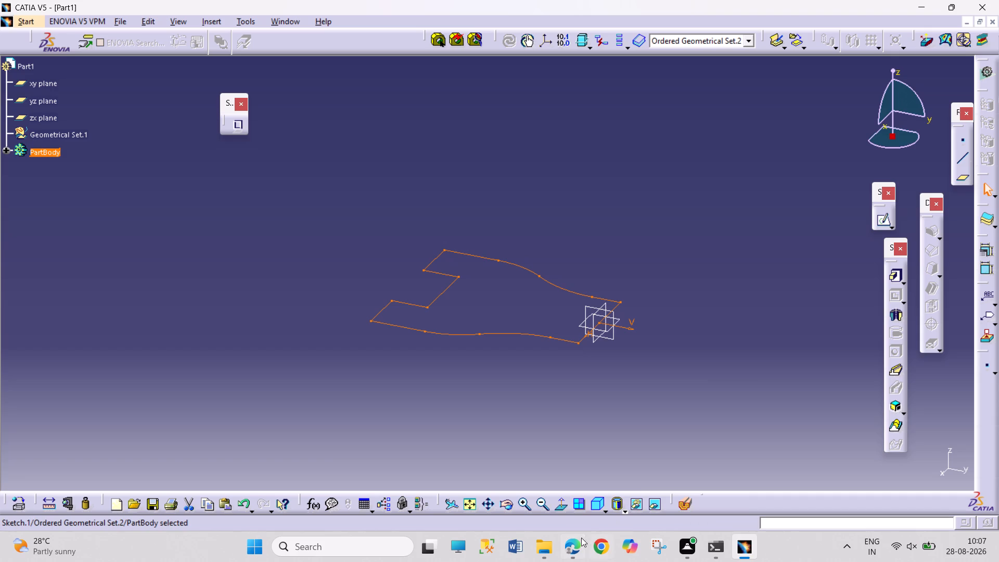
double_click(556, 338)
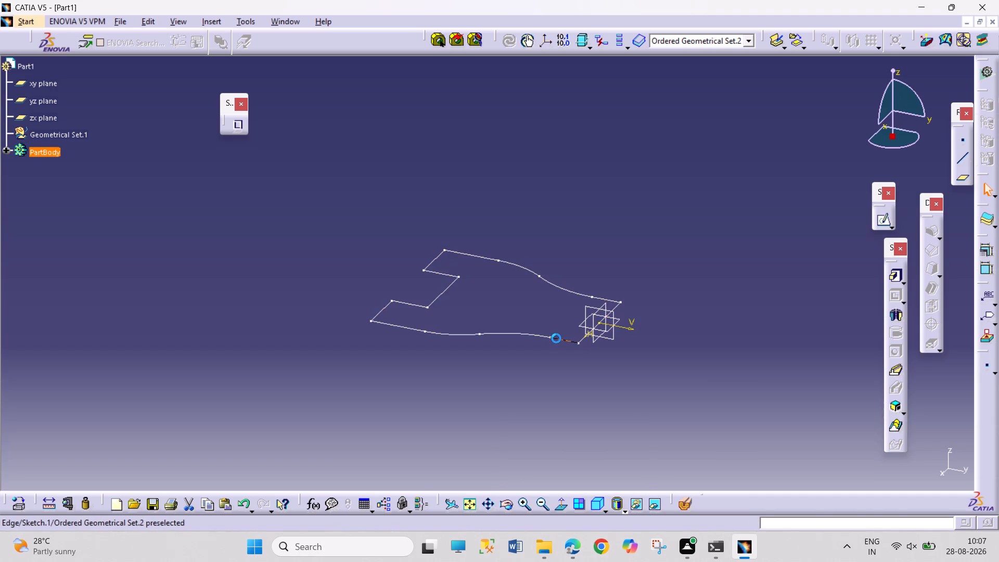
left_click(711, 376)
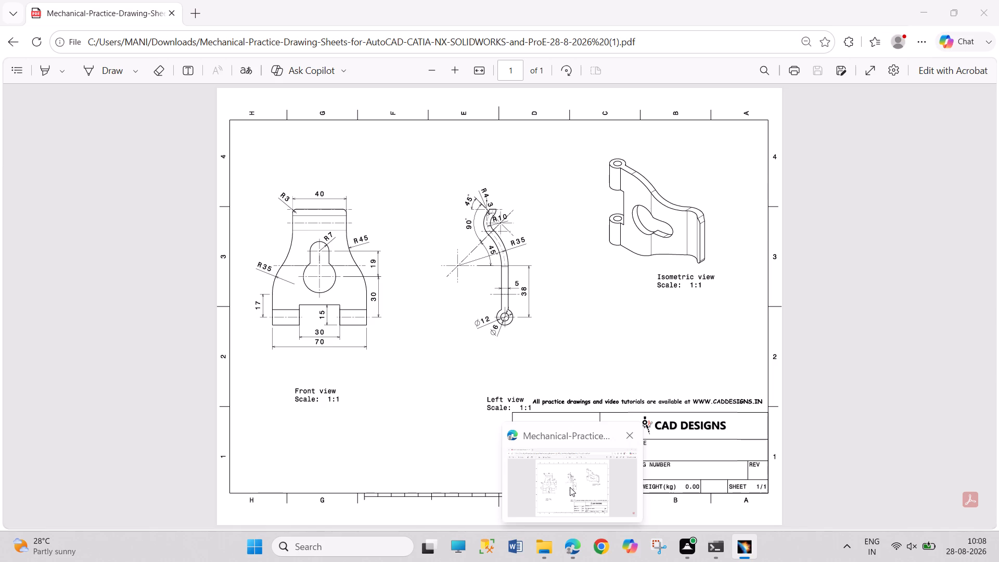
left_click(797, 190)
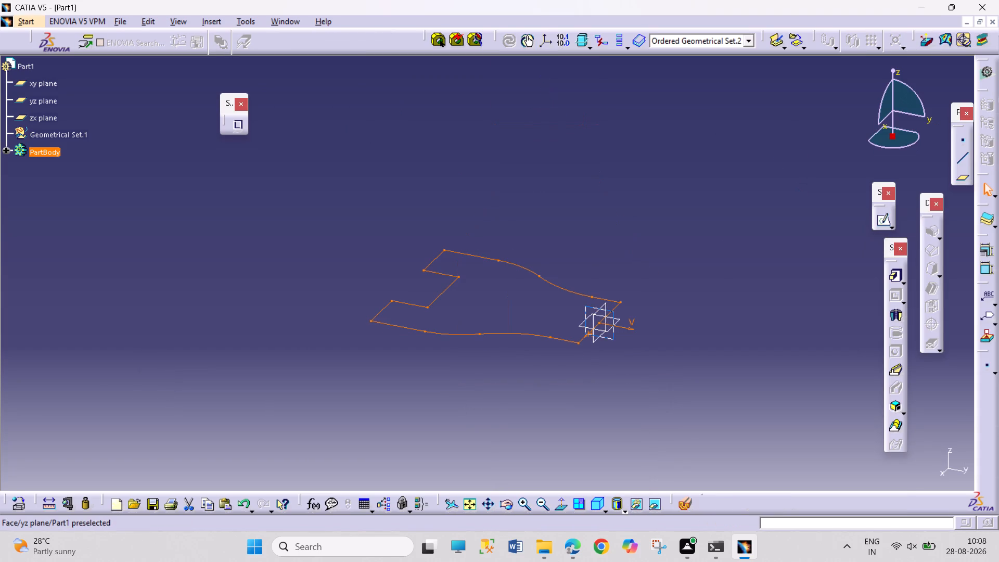
Start a sketch on the yz plane and draw a 12 mm diameter circle centred on the horizontal axis near the base profile's notched end.
left_click(613, 337)
left_click(884, 221)
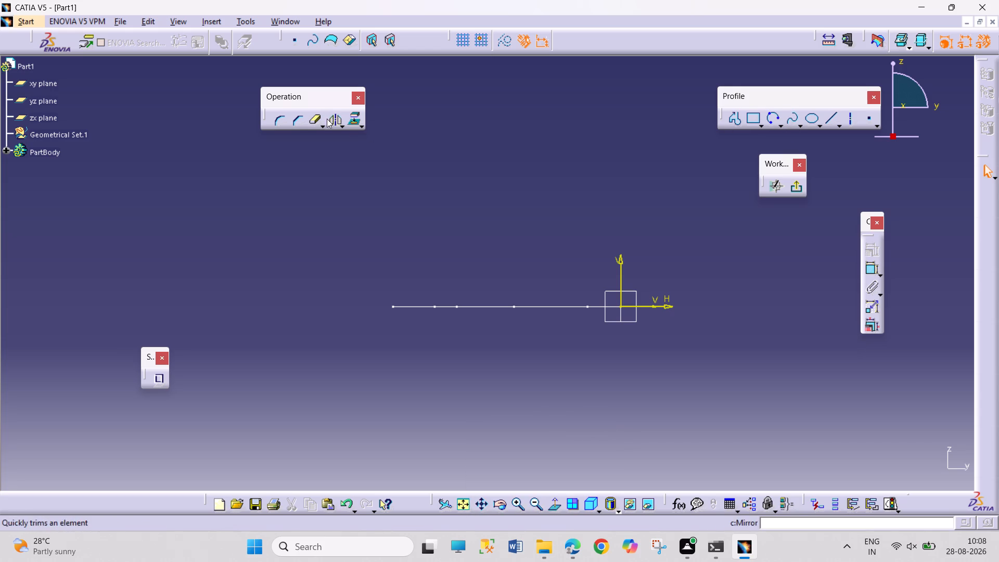
left_click(783, 125)
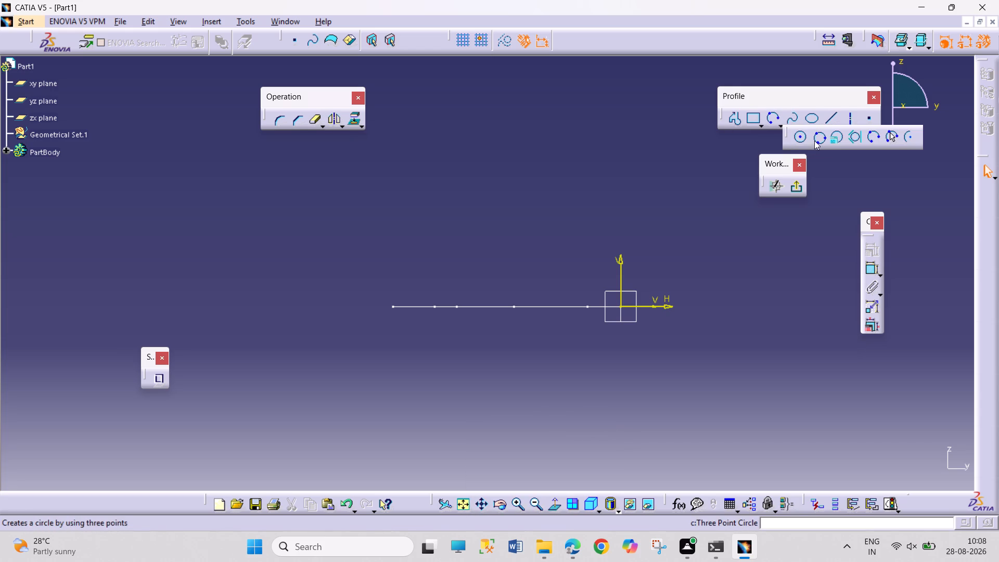
left_click(805, 135)
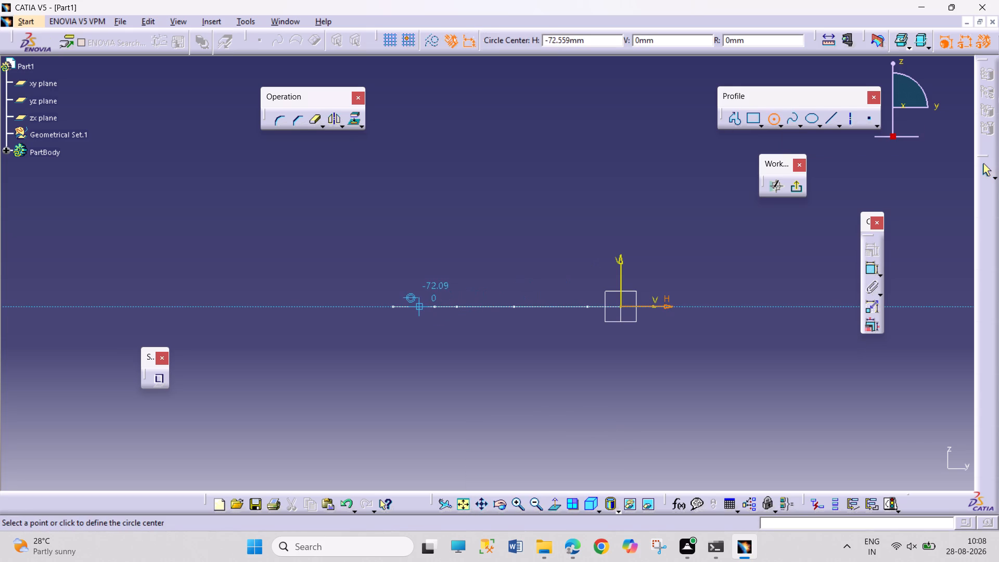
left_click(414, 304)
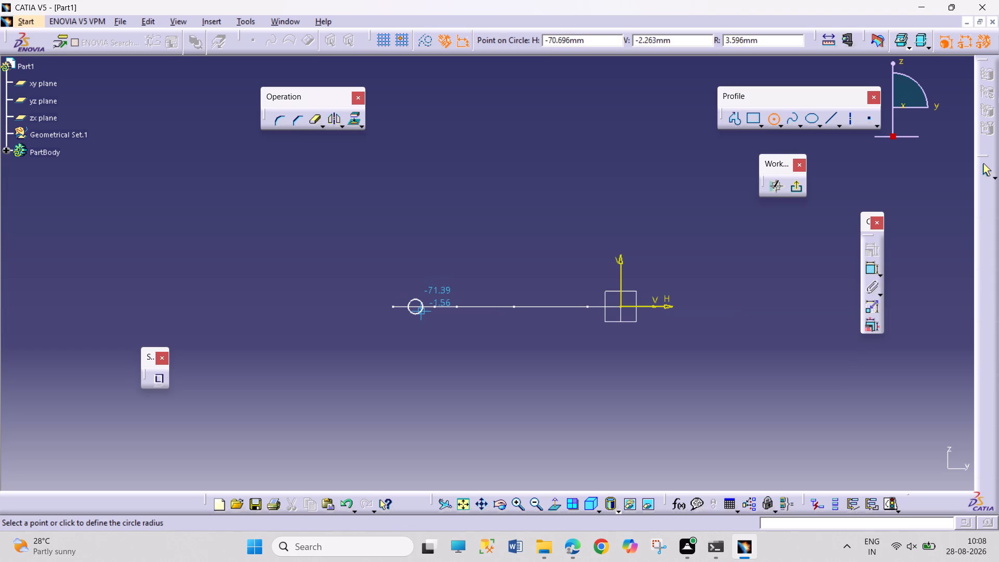
left_click(424, 314)
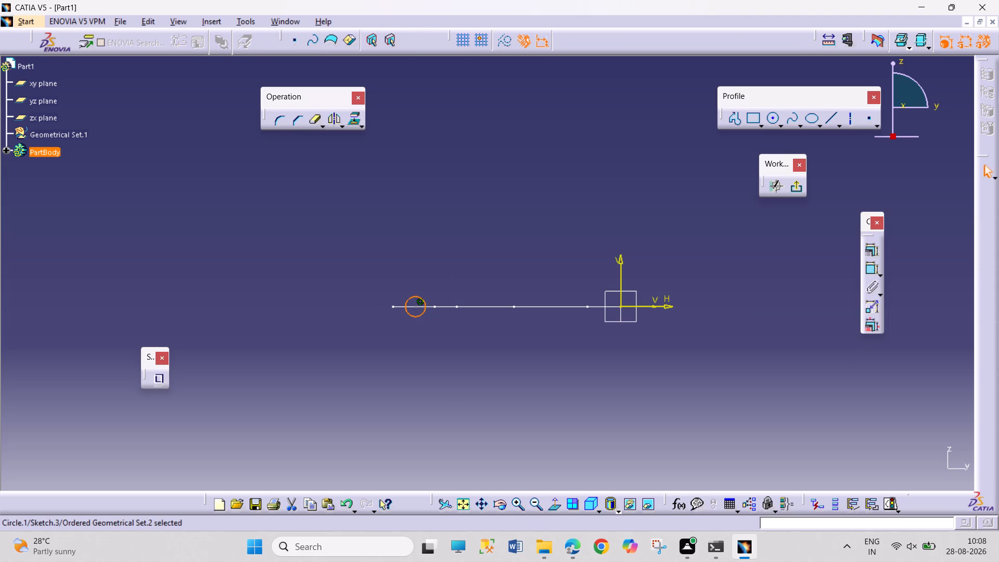
left_click(864, 269)
left_click(472, 254)
double_click(476, 252)
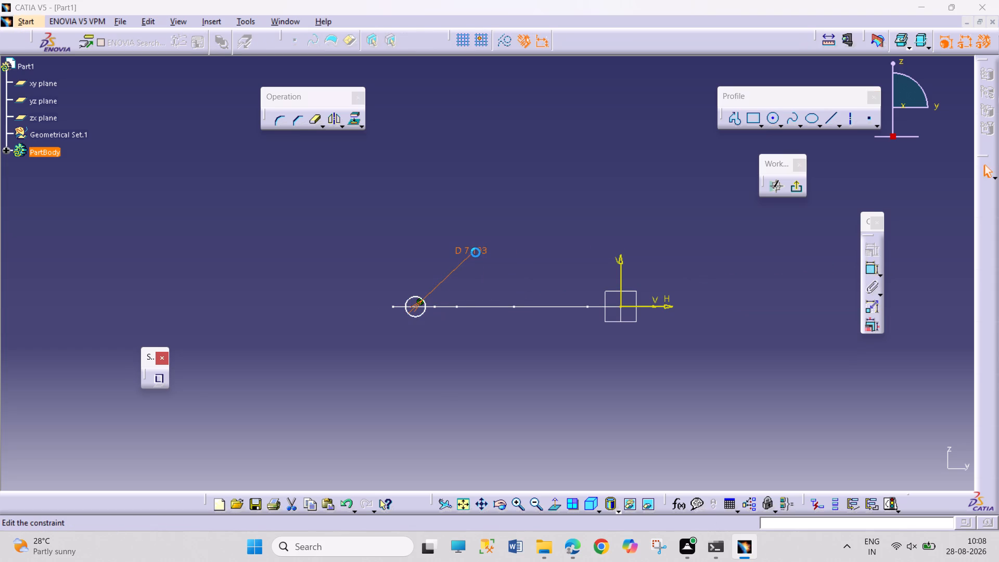
type("12")
key("Return")
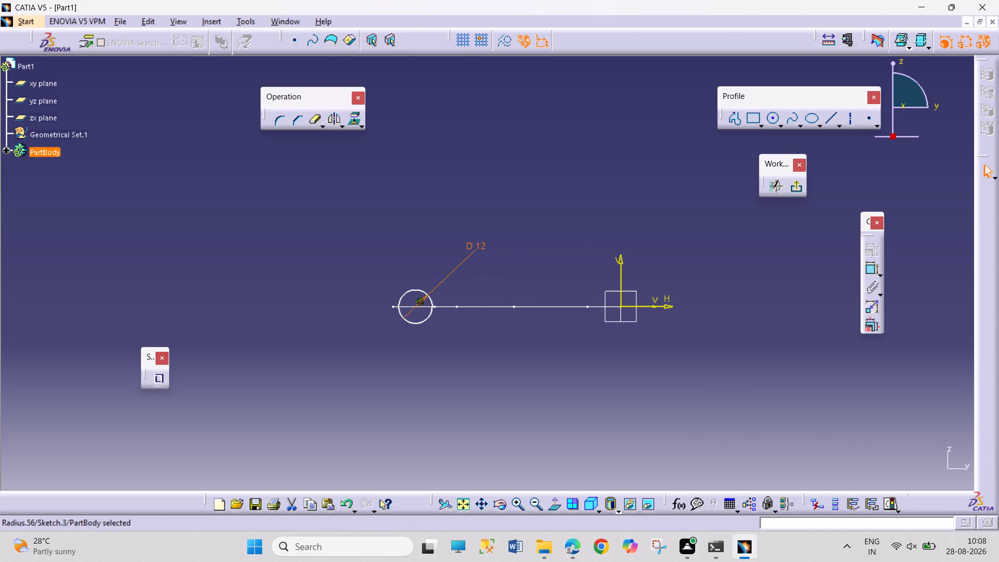
left_click(481, 390)
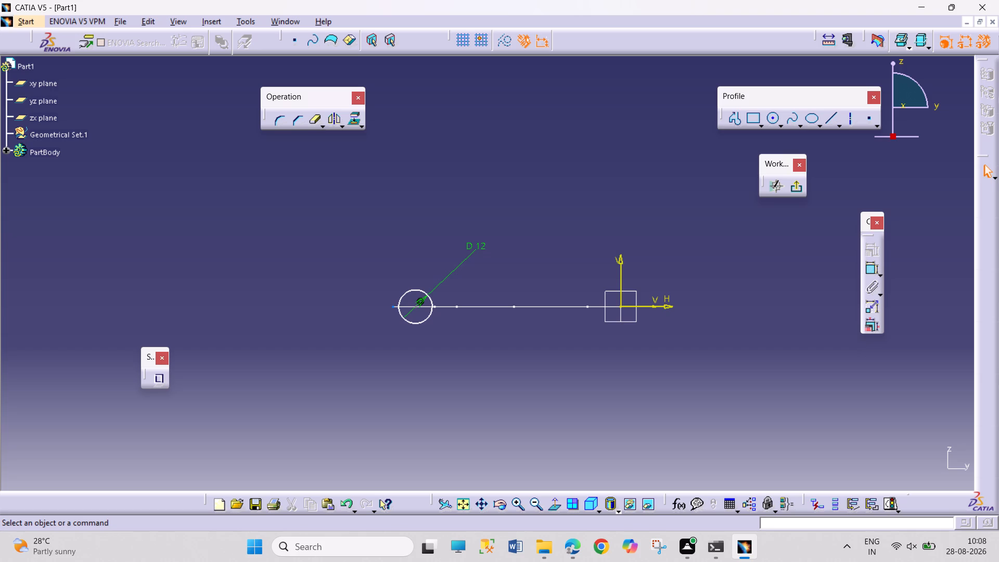
Constrain the circle as coincident with the base profile's end vertex on the notched side.
left_click(393, 306)
left_click(403, 318, "ctrl")
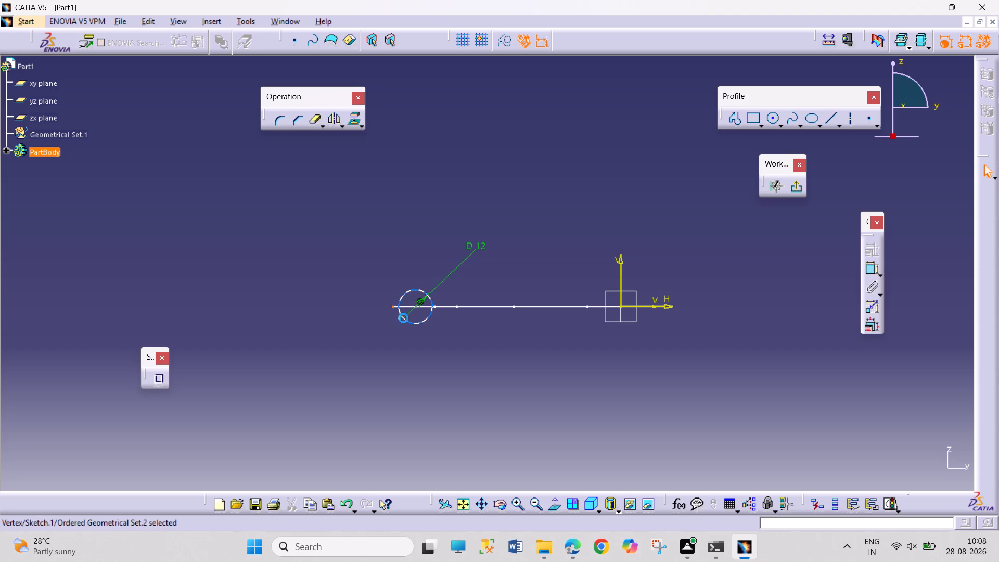
left_click(868, 249)
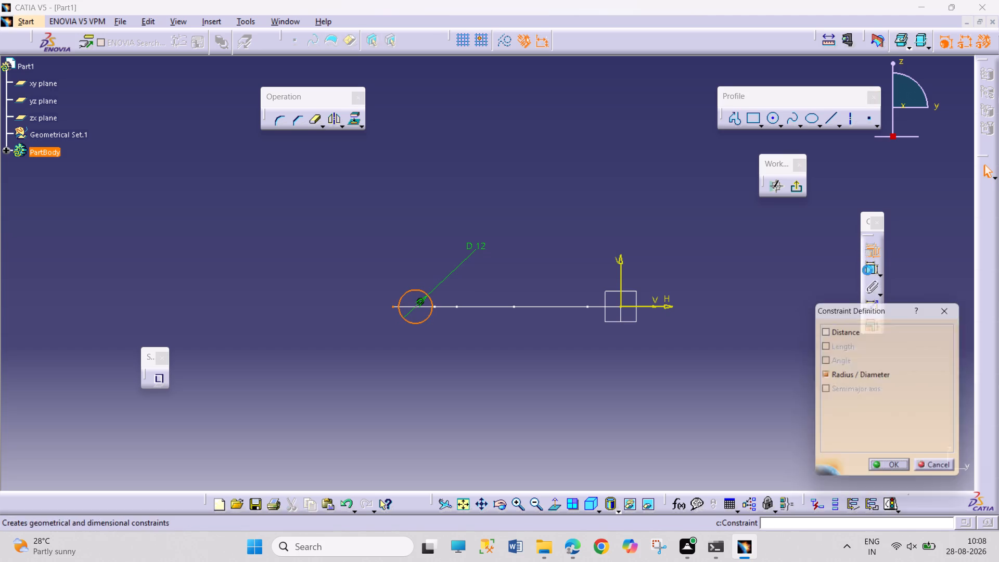
left_click(916, 346)
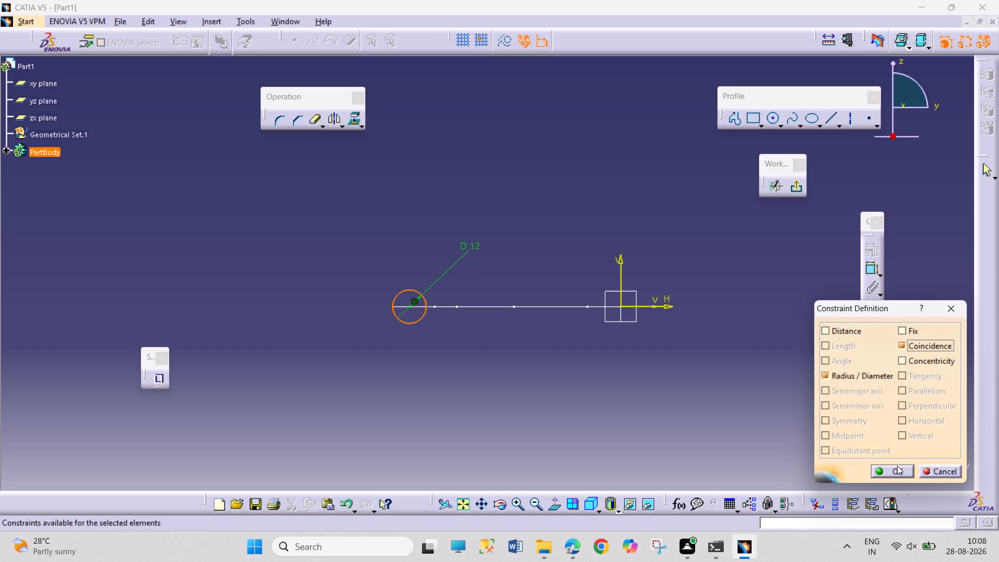
left_click(897, 466)
left_click(671, 416)
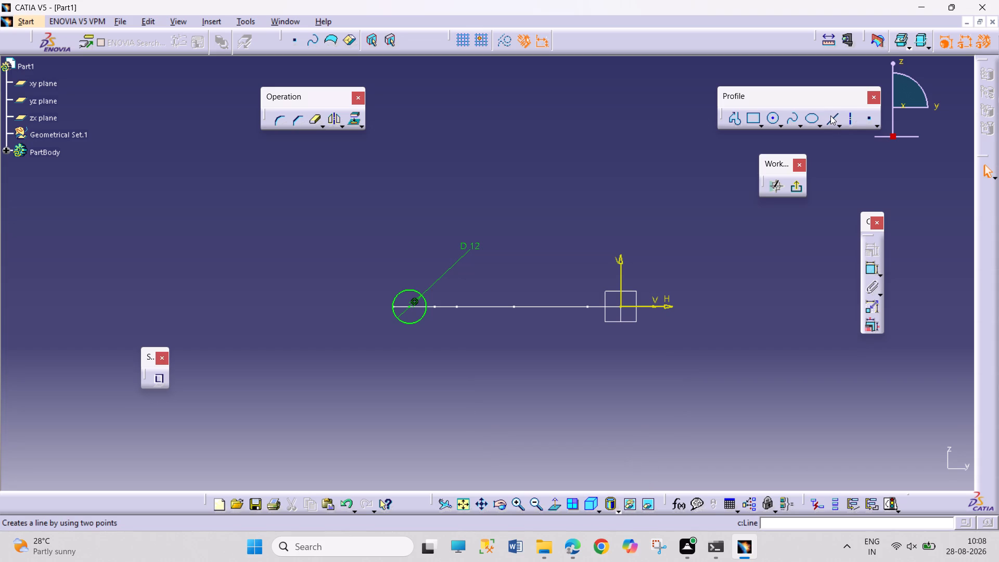
Draw a rectangle about 5.3 mm high across the base profile line, starting inside the circle and extending toward the origin.
left_click(830, 116)
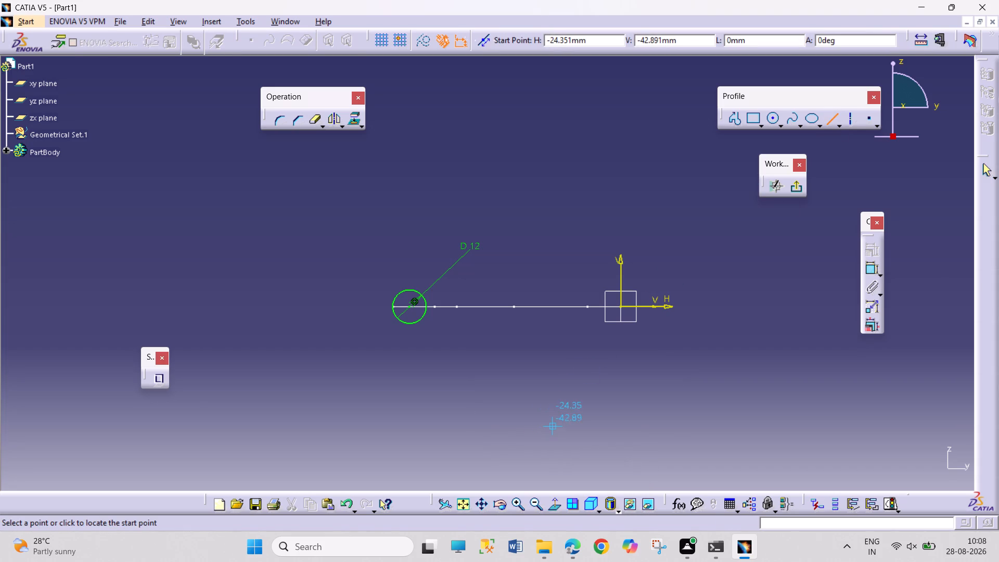
middle_click_drag(555, 426, 559, 338, "ctrl")
middle_click_drag(572, 427, 507, 357)
left_click(745, 119)
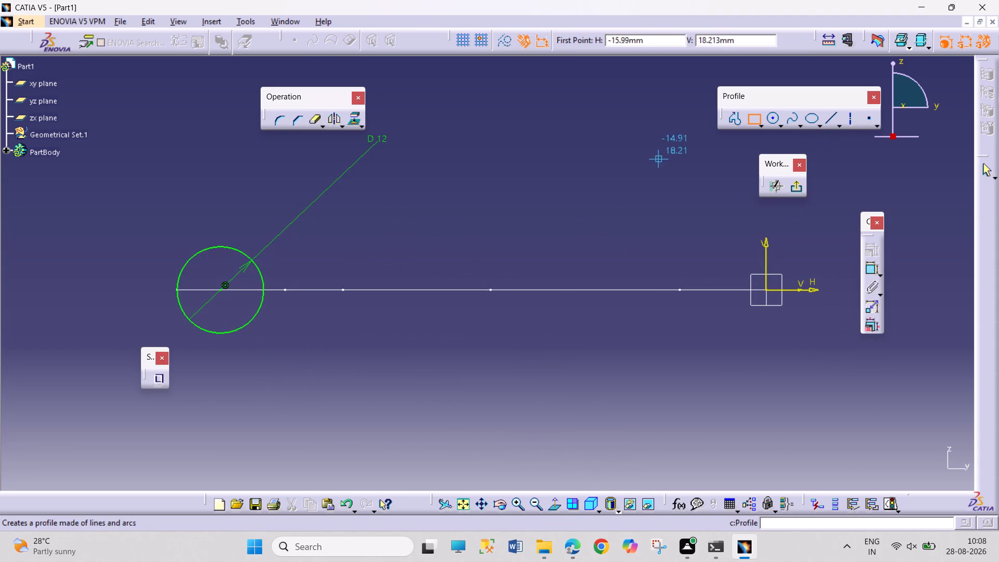
left_click(248, 273)
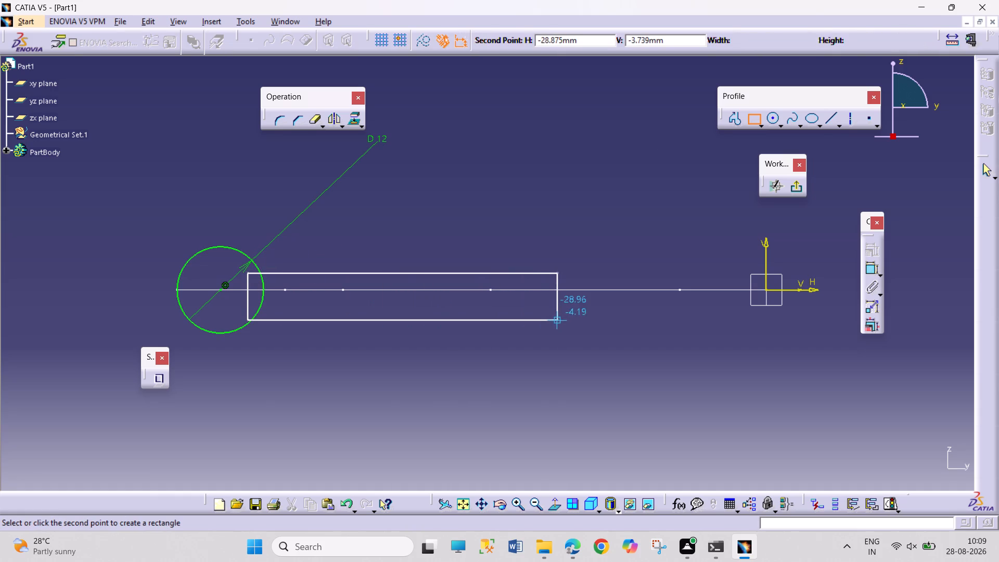
left_click(566, 312)
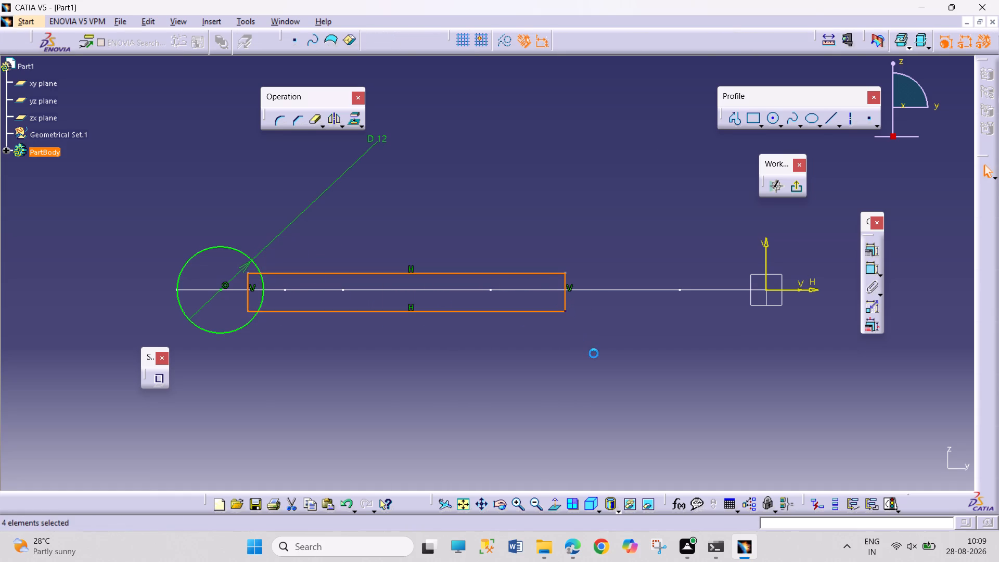
left_click(596, 356)
Dimension the rectangle's height and set it to 5 mm.
left_click(868, 271)
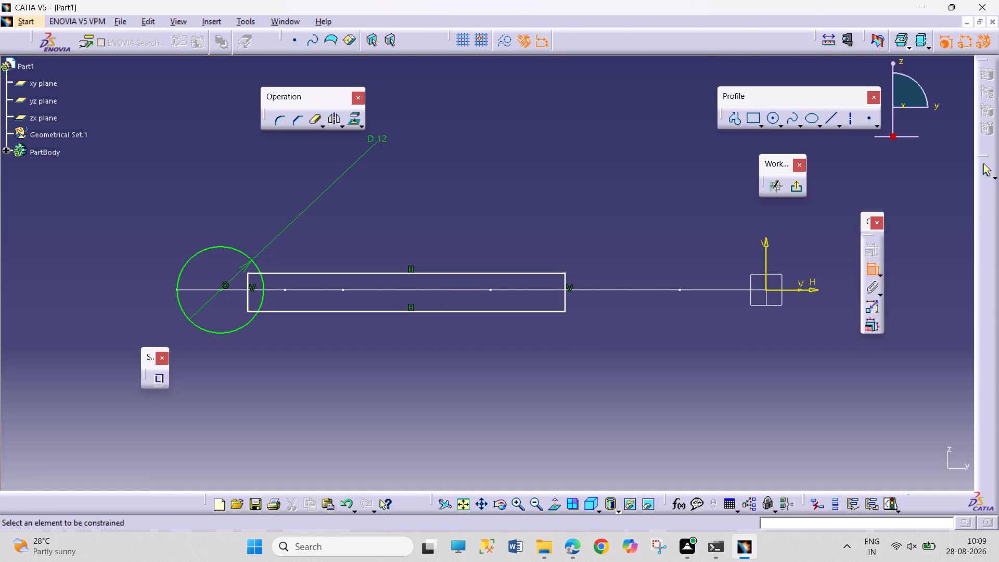
left_click(565, 302)
left_click(590, 206)
double_click(598, 199)
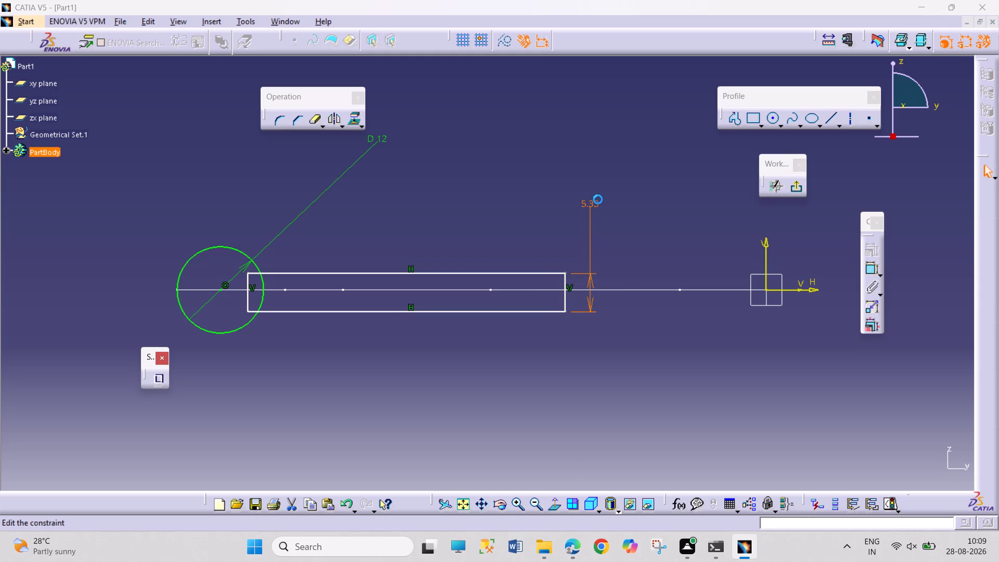
key("5")
key("Return")
left_click(671, 243)
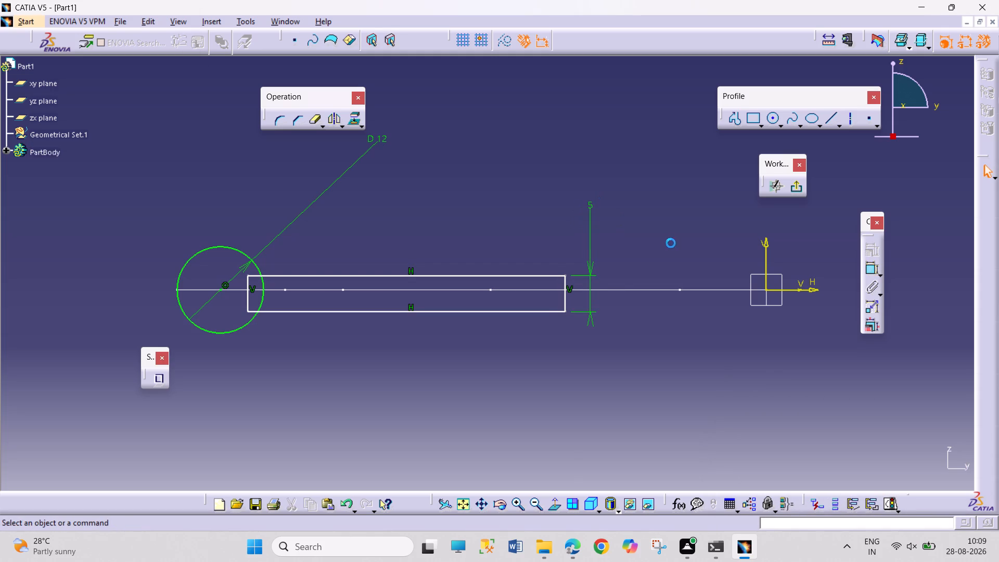
Dimension the offset between the base profile line and the rectangle's lower edge and set it to 2.5 mm.
left_click(875, 269)
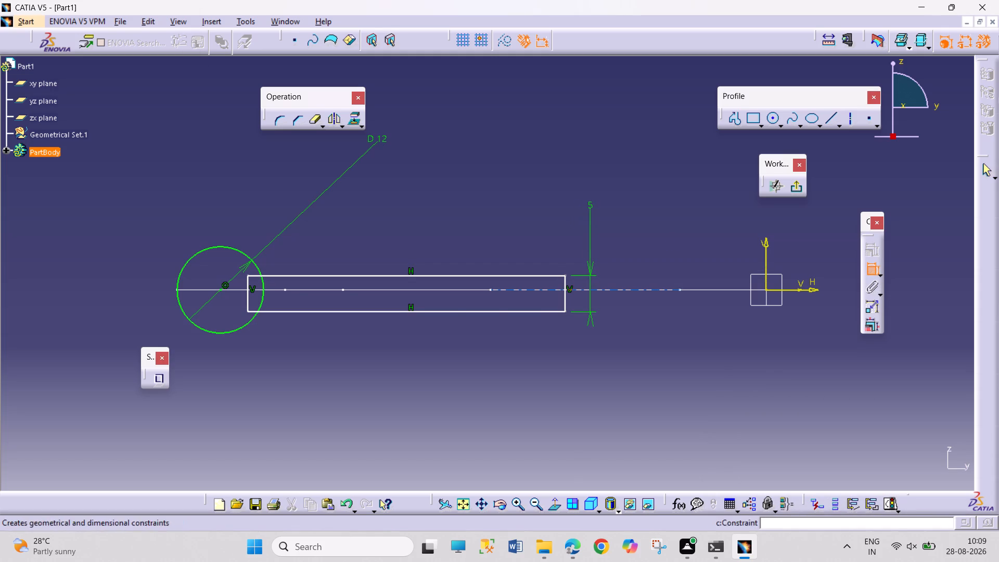
left_click(535, 289)
left_click(539, 312)
left_click(539, 351)
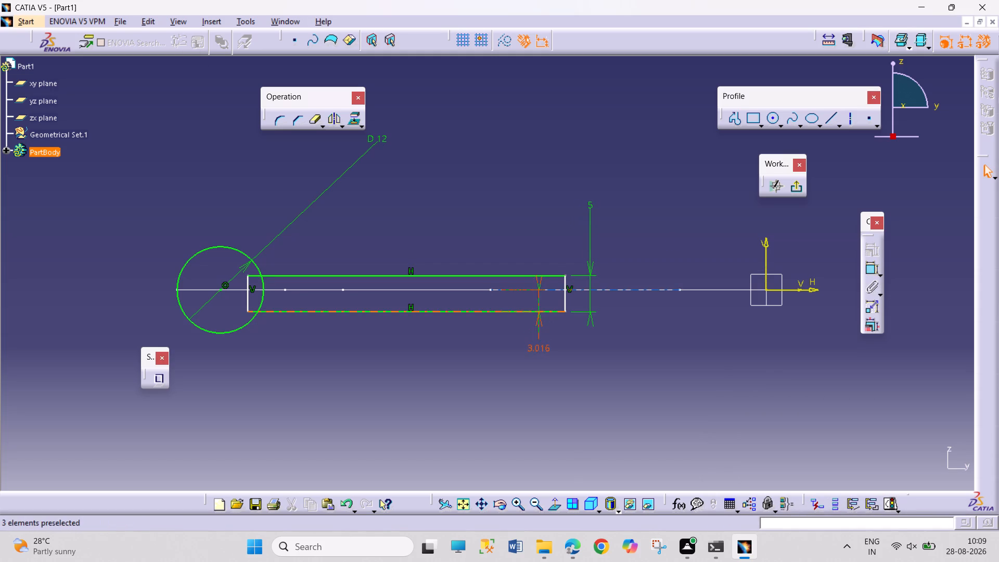
double_click(542, 346)
type("2.5")
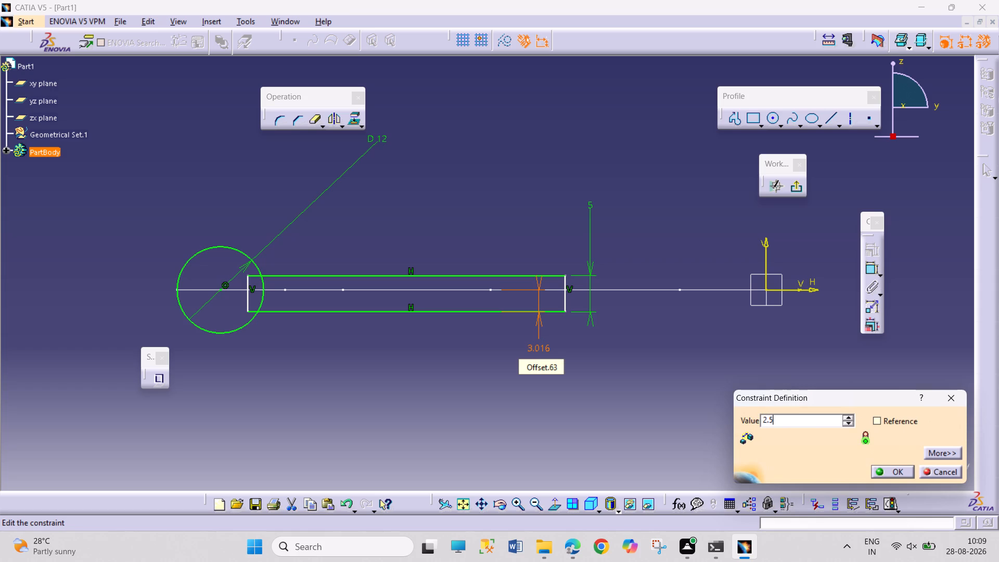
key("Return")
left_click(638, 444)
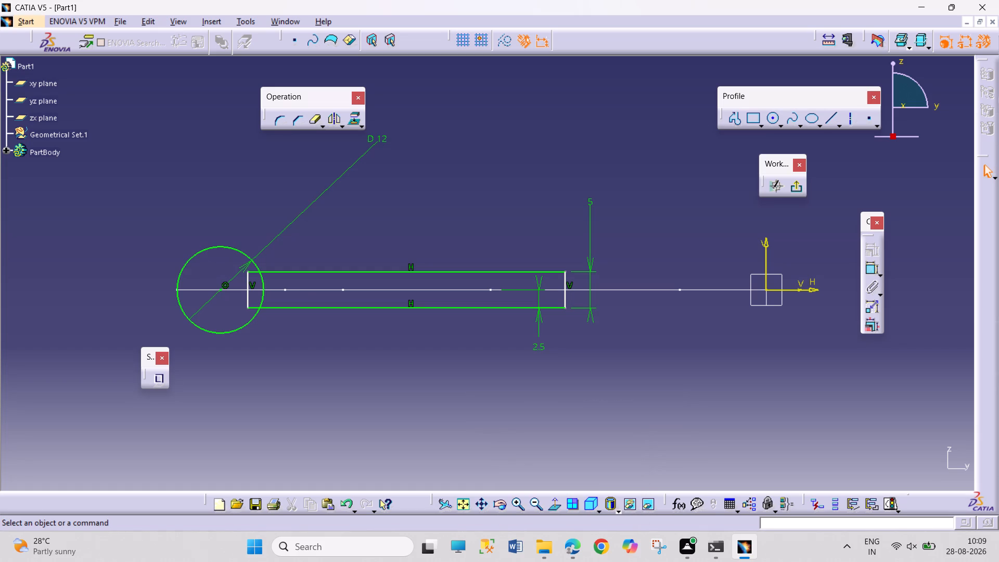
Dimension the distance from the circle's centre to the rectangle's far vertical side and set it to 38 mm.
left_click(868, 263)
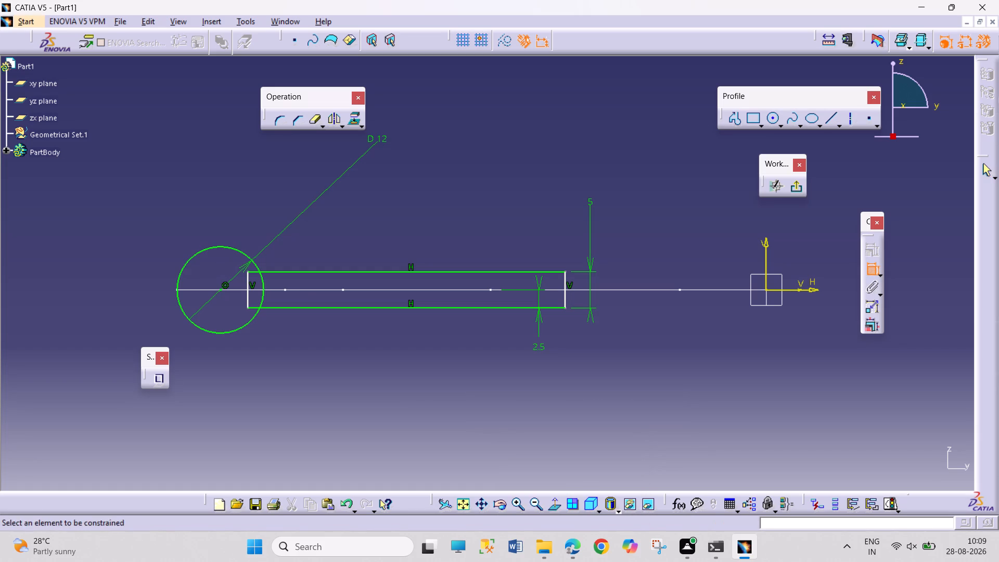
left_click(219, 289)
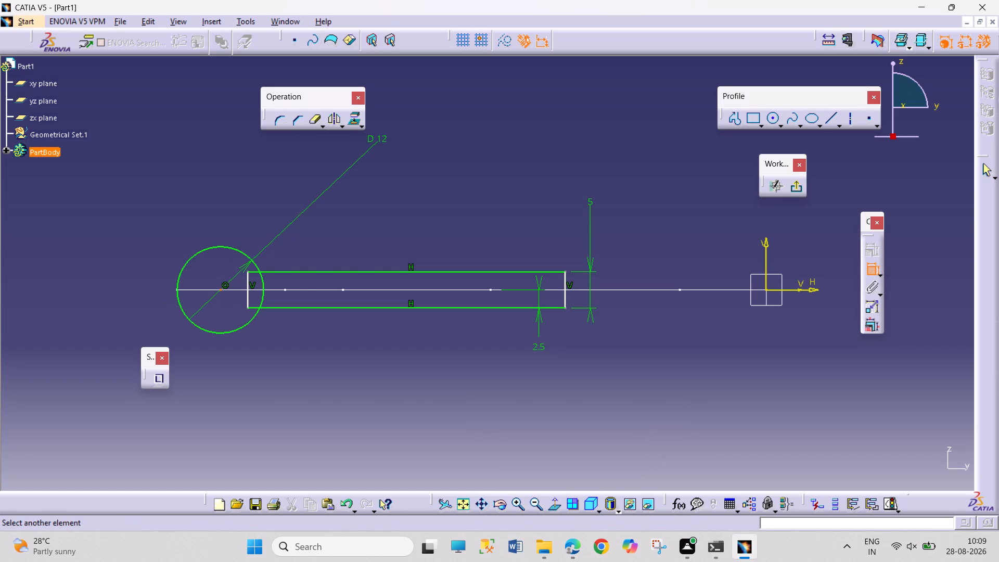
left_click(566, 278)
left_click(414, 216)
double_click(421, 214)
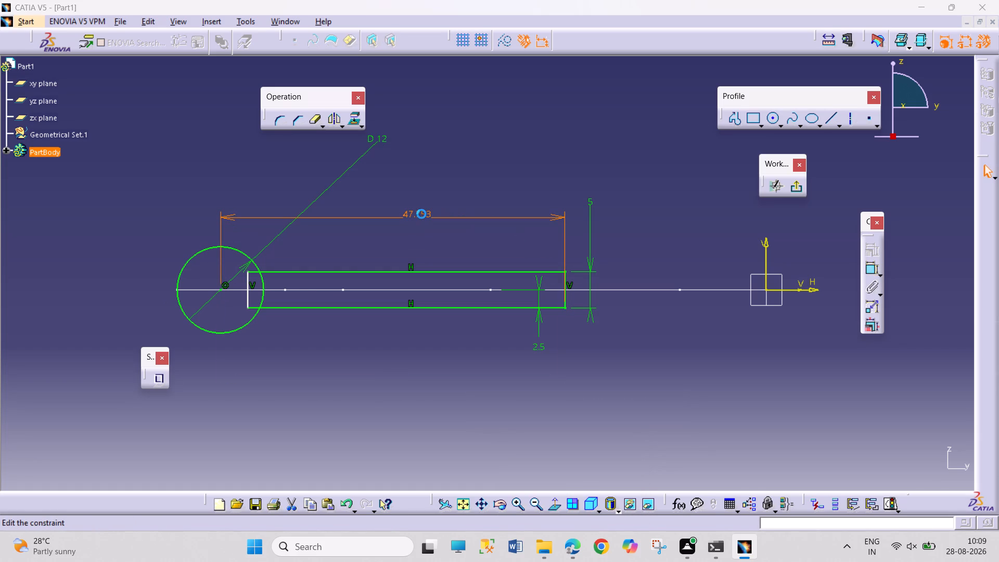
type("35")
key("BackSpace")
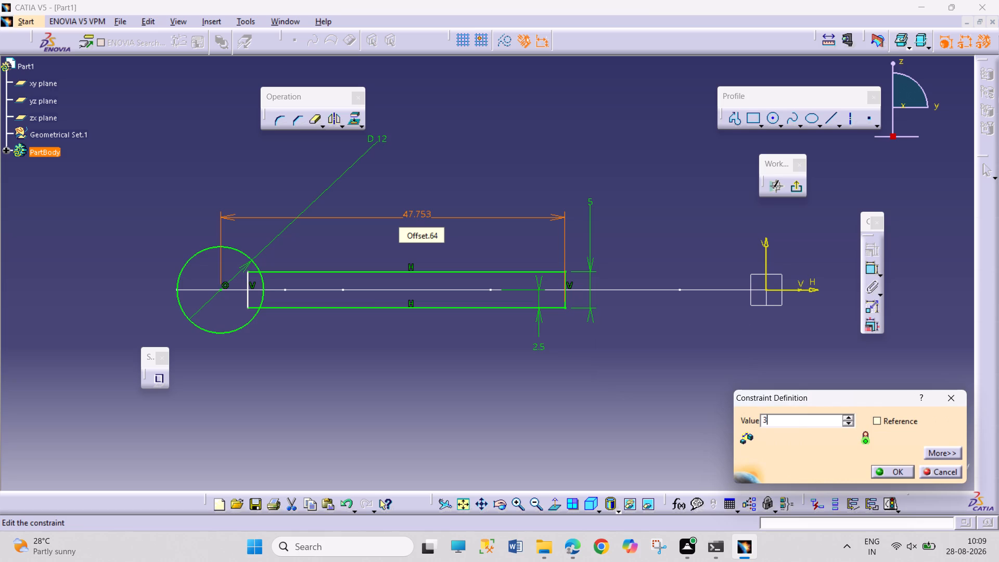
key("8")
key("Return")
left_click(544, 162)
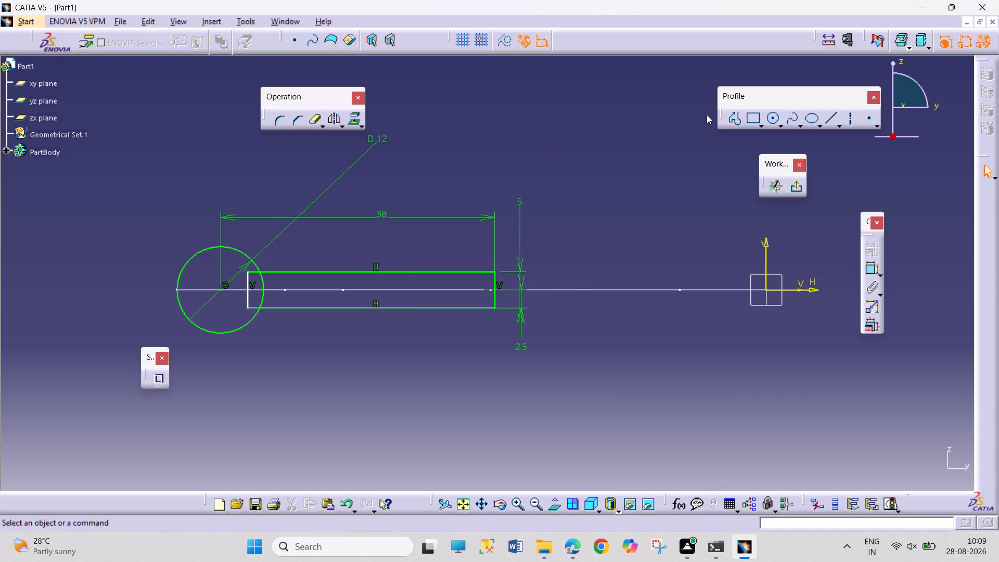
Quick Trim the rectangle's portions inside the circle and the arc between its long edges into one keyhole outline, and exit the sketch.
double_click(311, 119)
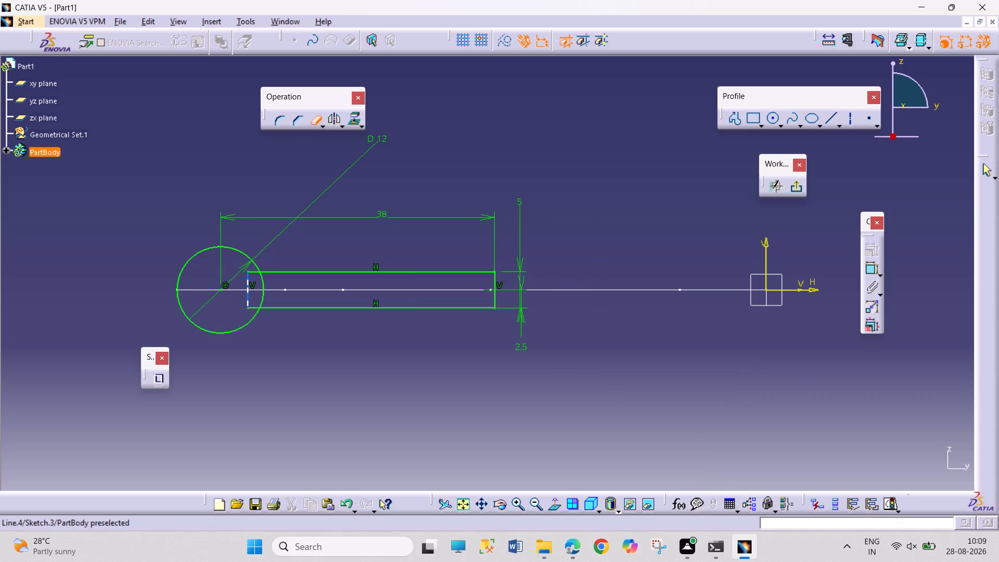
left_click(248, 300)
left_click(252, 272)
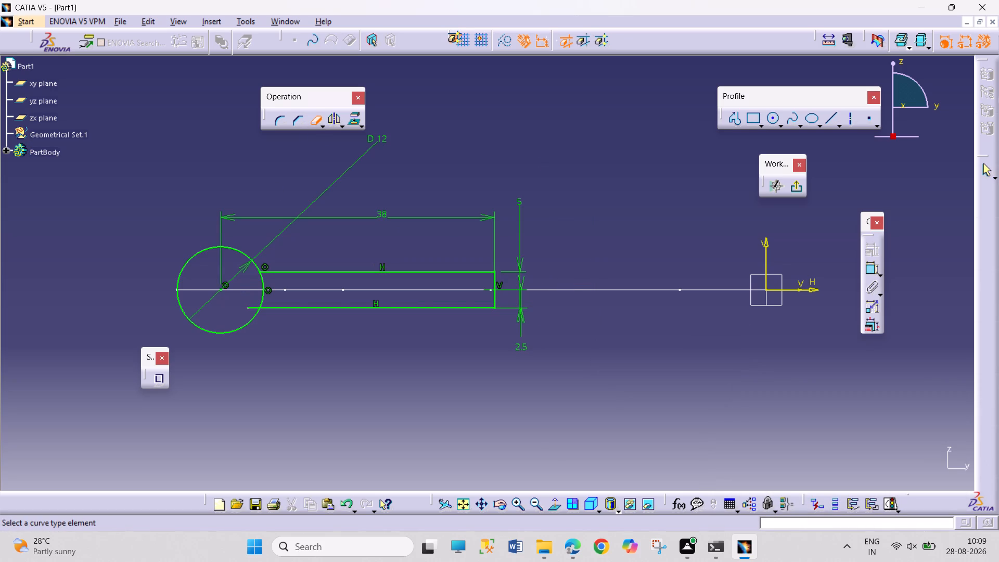
left_click(253, 308)
left_click(263, 300)
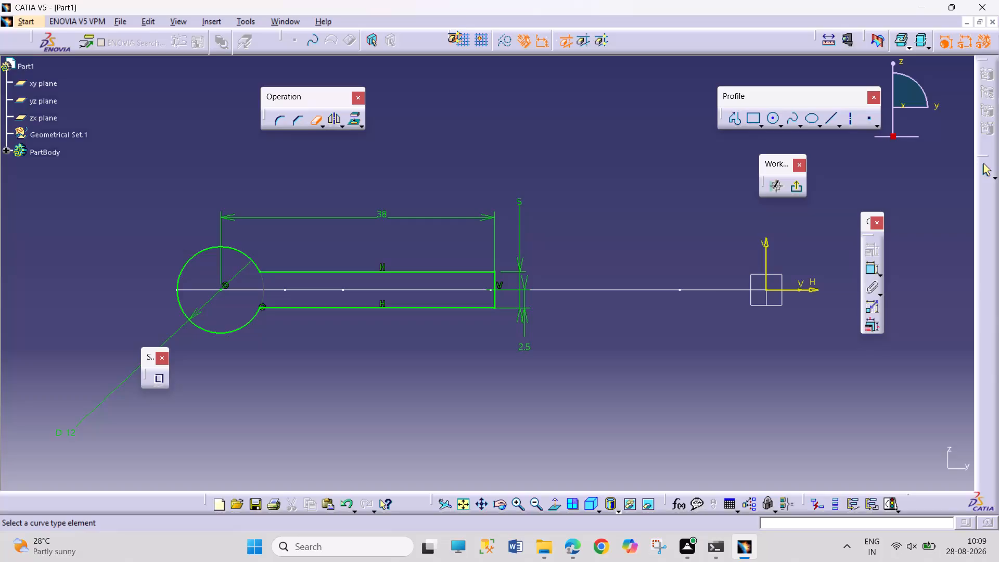
left_click(313, 122)
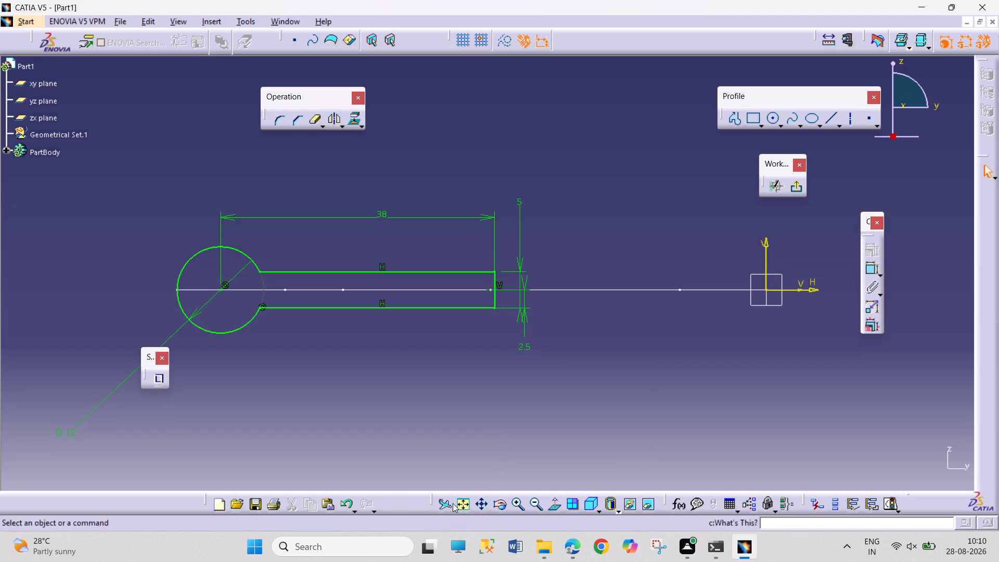
left_click(798, 186)
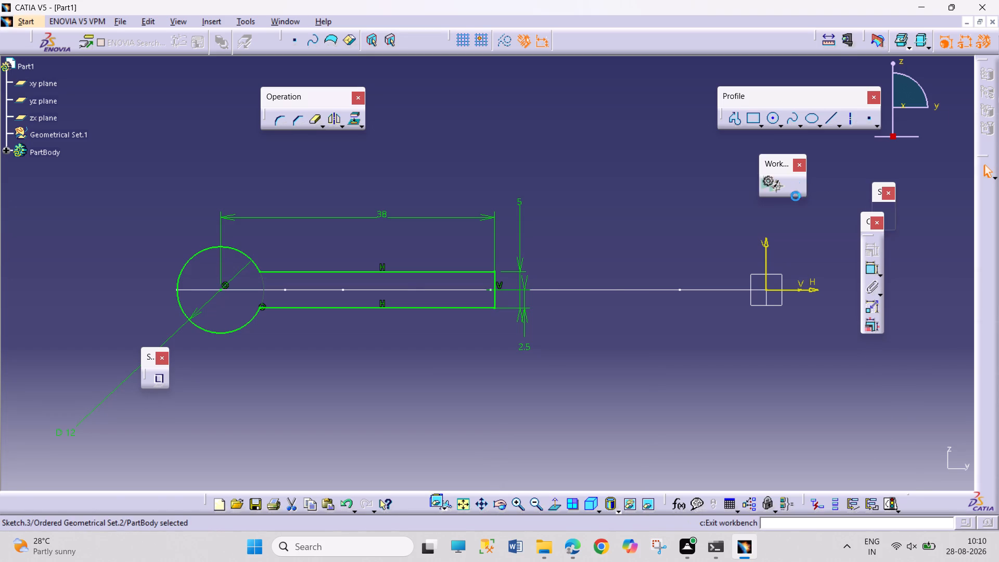
Reopen the base profile sketch and delete the 12 mm length dimensions on both short vertical edges beside the origin.
double_click(618, 381)
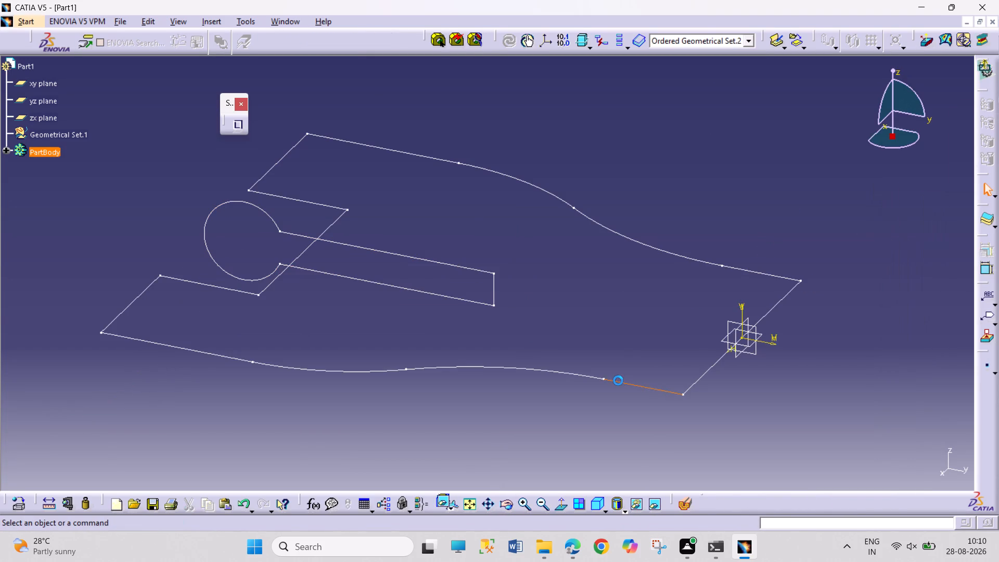
left_click(463, 505)
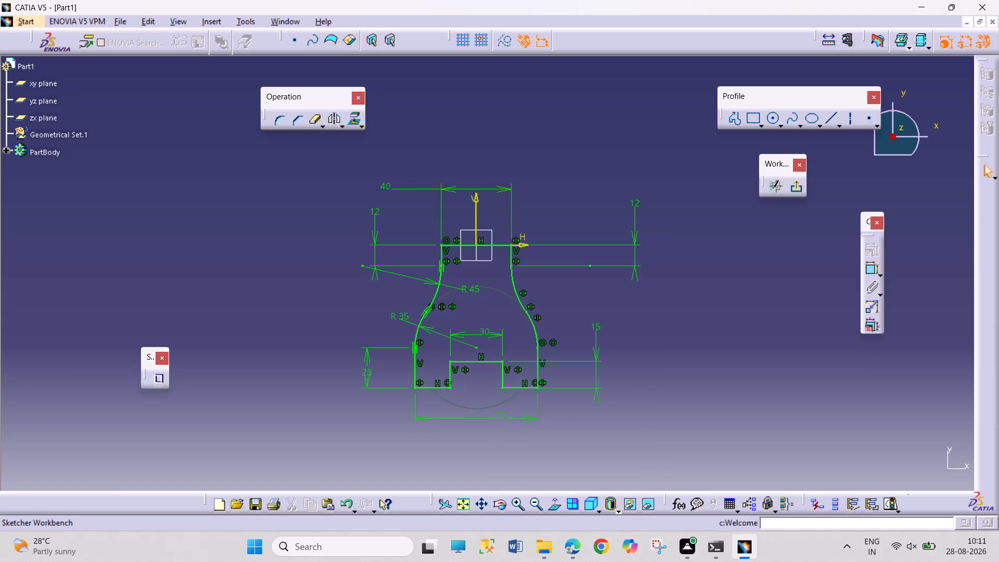
right_click(637, 197)
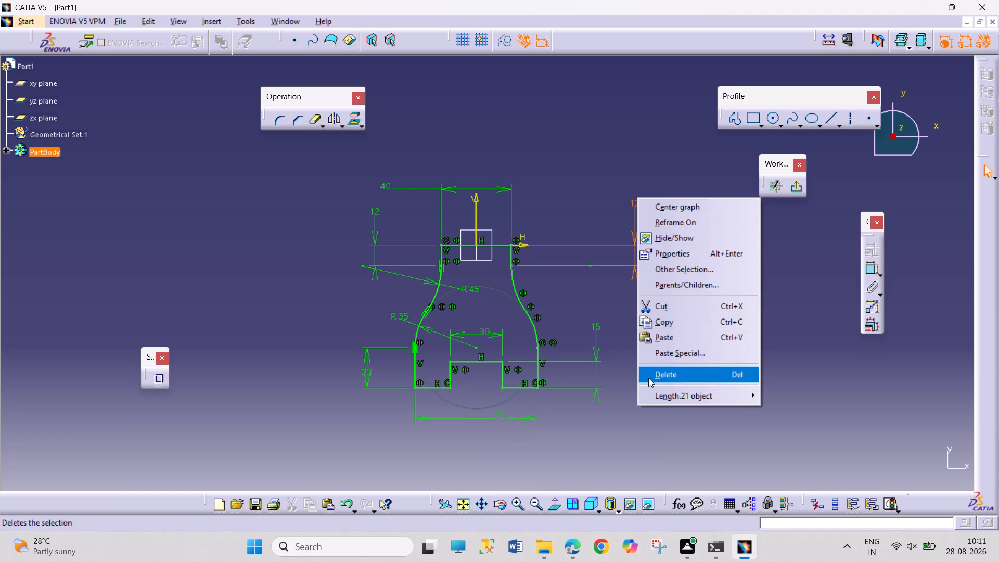
left_click(648, 378)
right_click(379, 211)
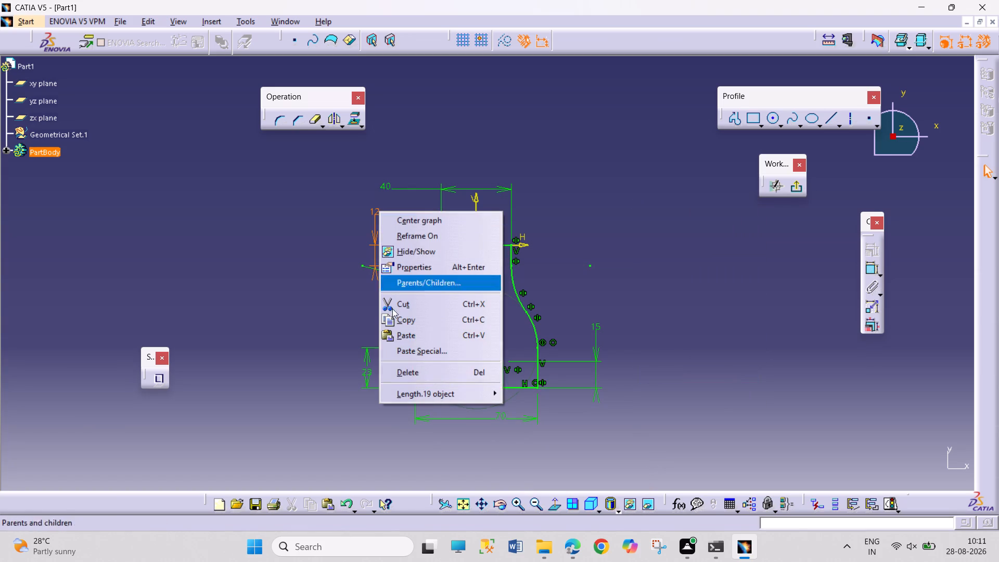
left_click(392, 372)
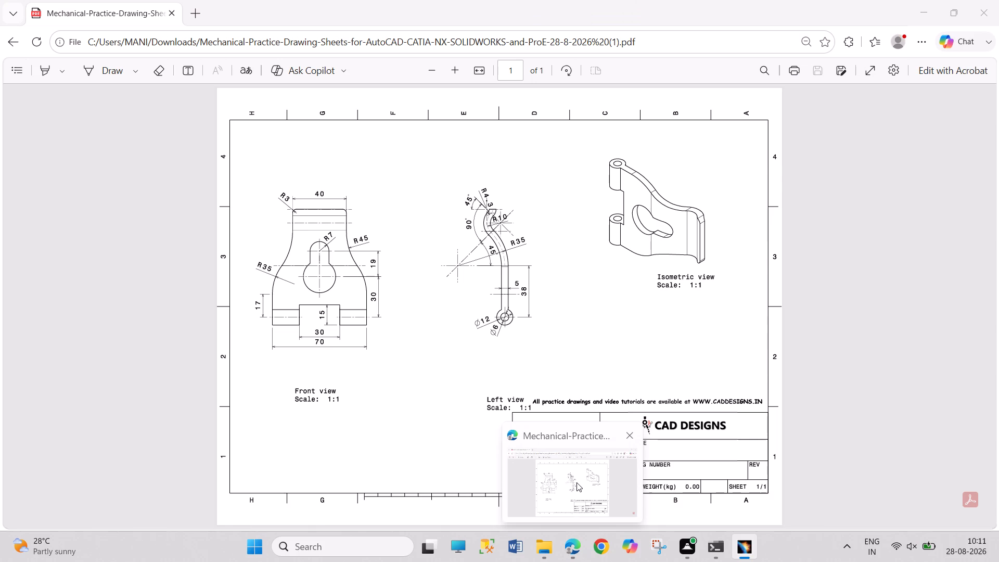
Dimension the base profile's overall height between its bottom and top edges, set it to 80 mm, and exit the sketch.
left_click(867, 270)
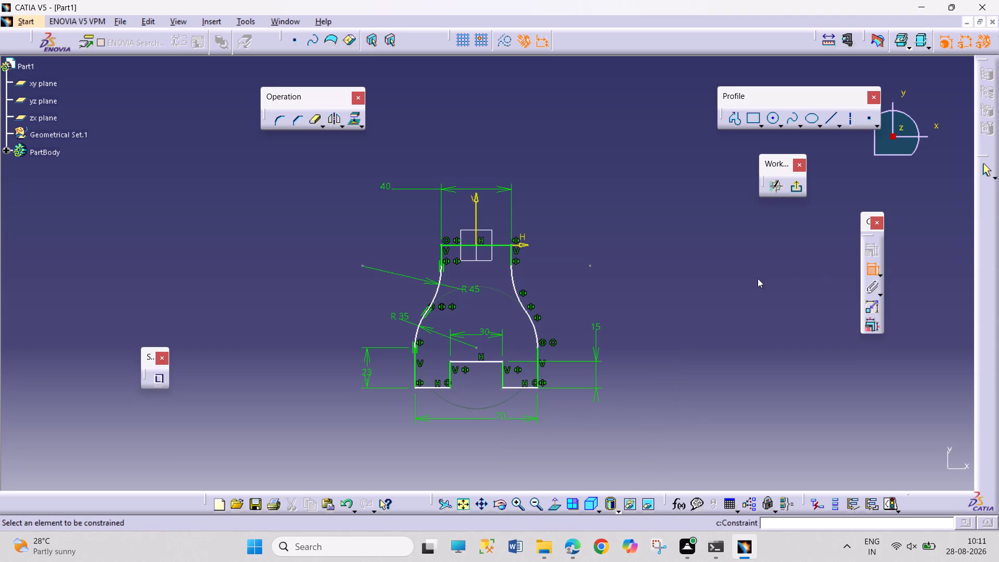
left_click_drag(517, 388, 517, 383)
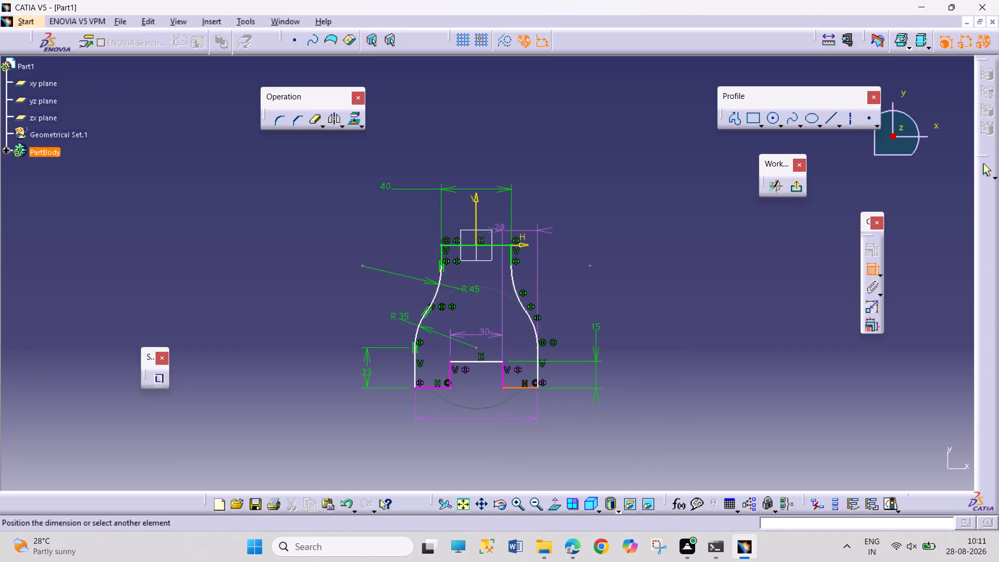
left_click(505, 246)
left_click(697, 314)
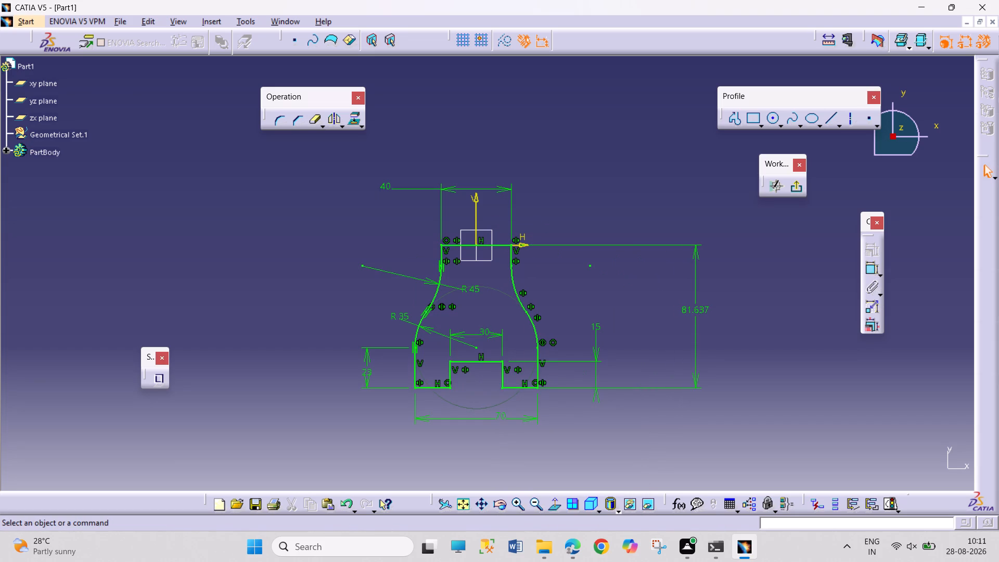
double_click(698, 307)
type("80")
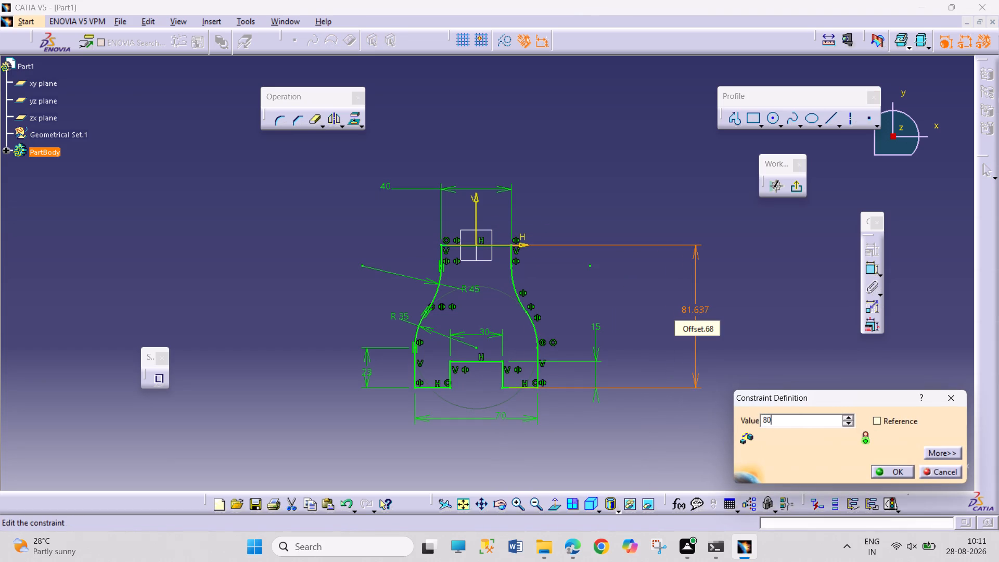
key("Return")
left_click(775, 344)
left_click(797, 185)
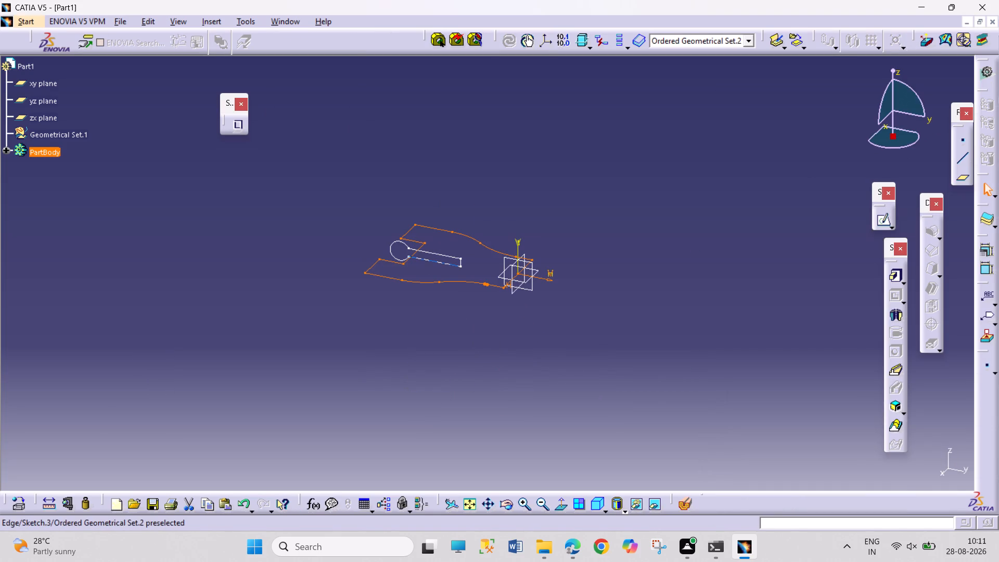
Reopen the keyhole sketch and draw a circle about 30 mm in diameter, centred above the base line near the rectangle's free end.
double_click(430, 253)
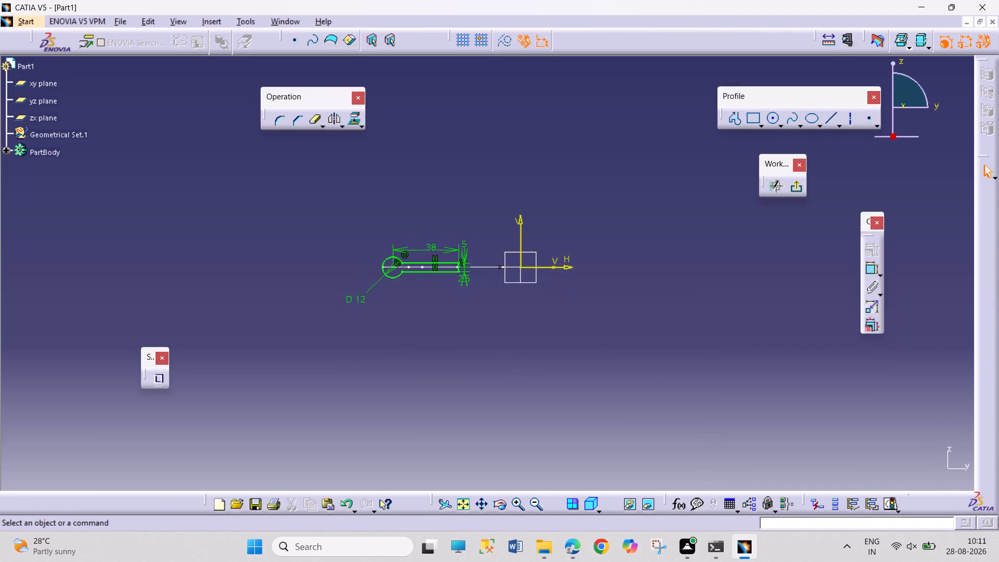
left_click(489, 381)
middle_click_drag(511, 336, 526, 246, "ctrl")
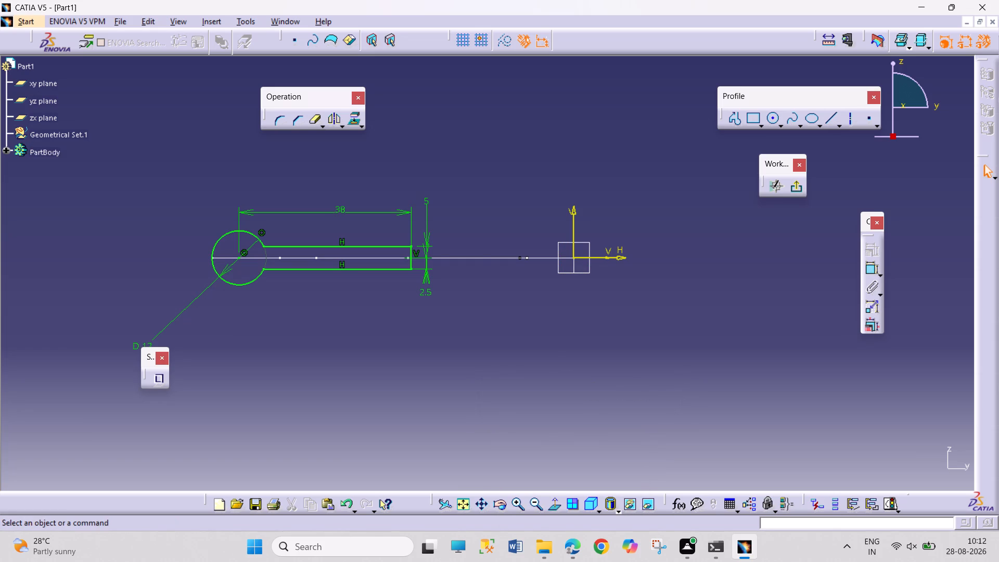
left_click(776, 114)
left_click(453, 215)
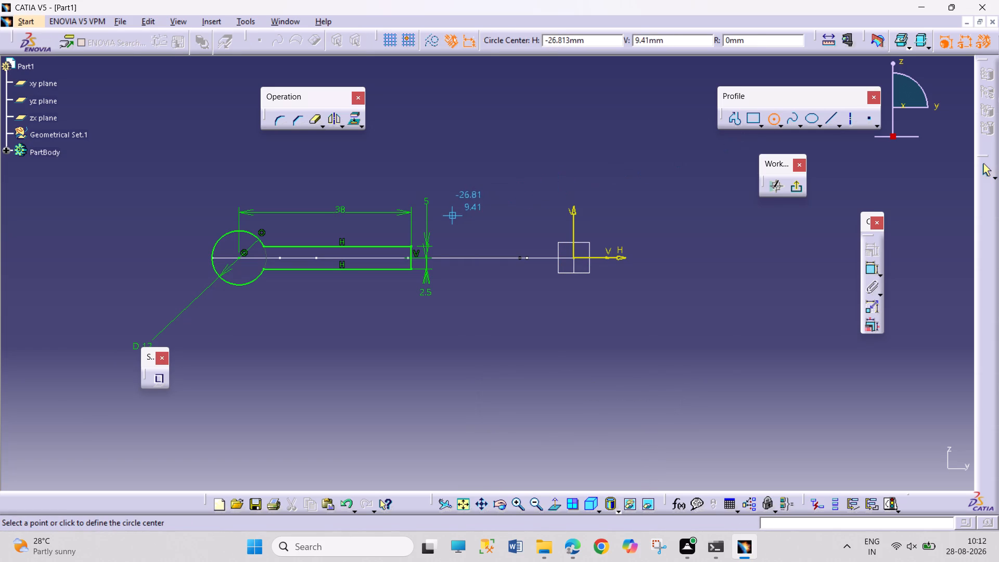
left_click(482, 276)
left_click(496, 346)
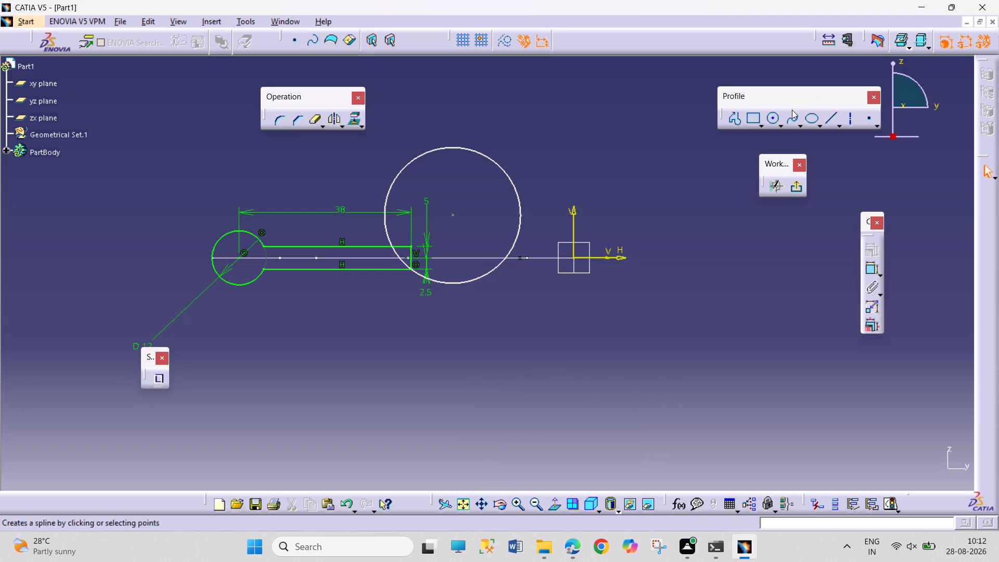
Draw a small circle about 5 mm in radius just below the base line near the origin, and nudge its centre slightly.
left_click(773, 122)
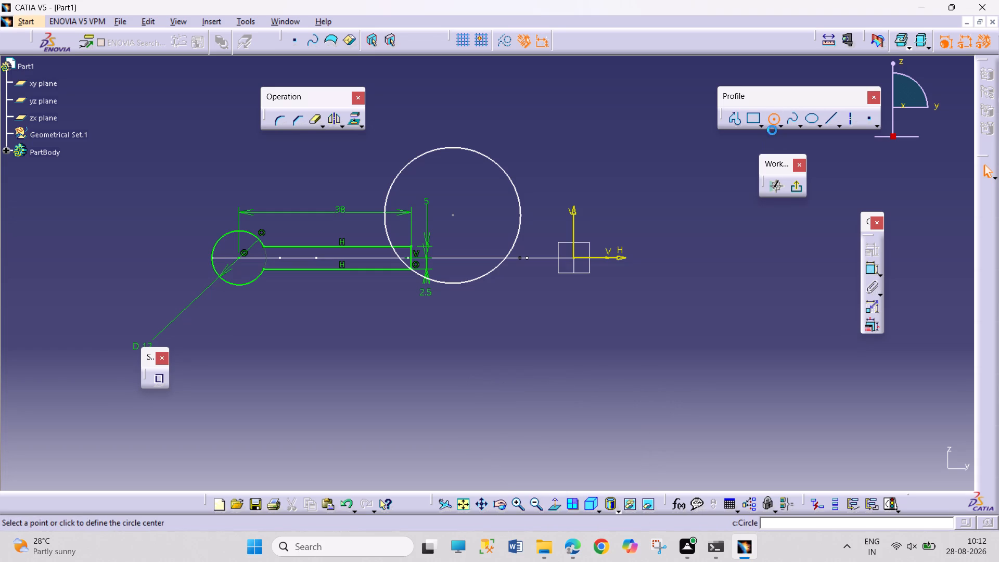
left_click(550, 277)
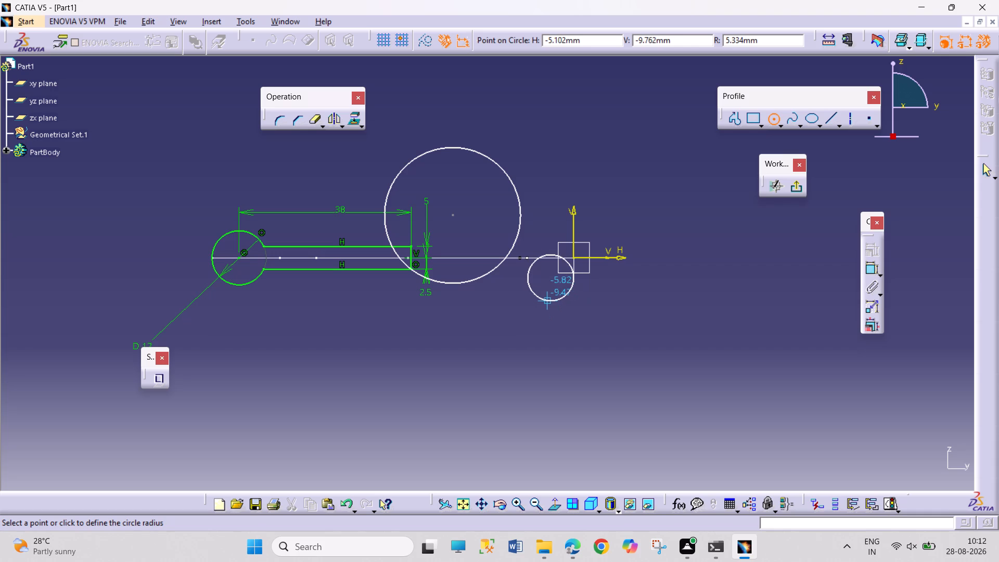
left_click(552, 303)
left_click(654, 365)
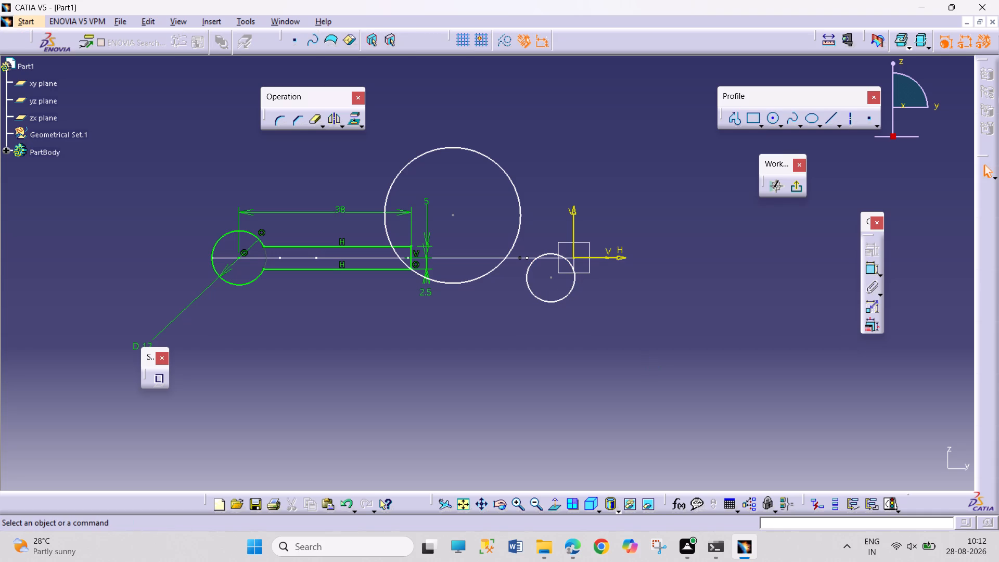
left_click(555, 276)
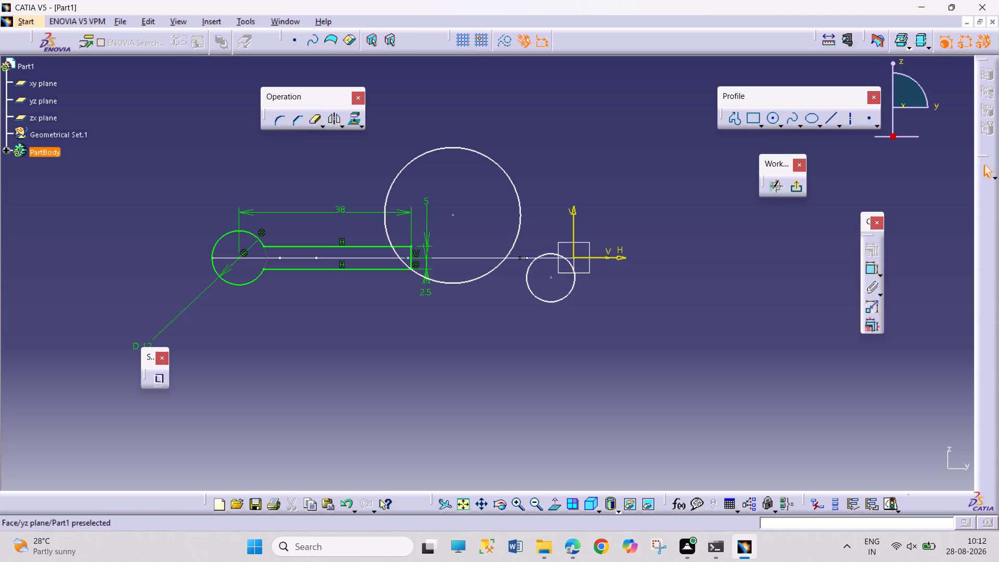
left_click(551, 278)
left_click_drag(553, 275, 548, 275)
left_click(607, 320)
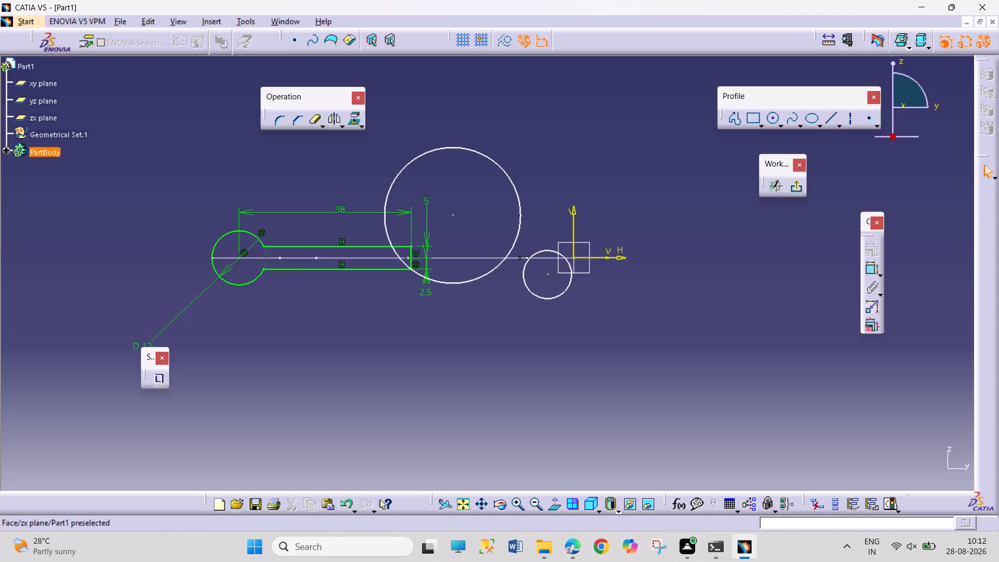
Constrain the small circle to be coincident with the sketch origin.
left_click(575, 256)
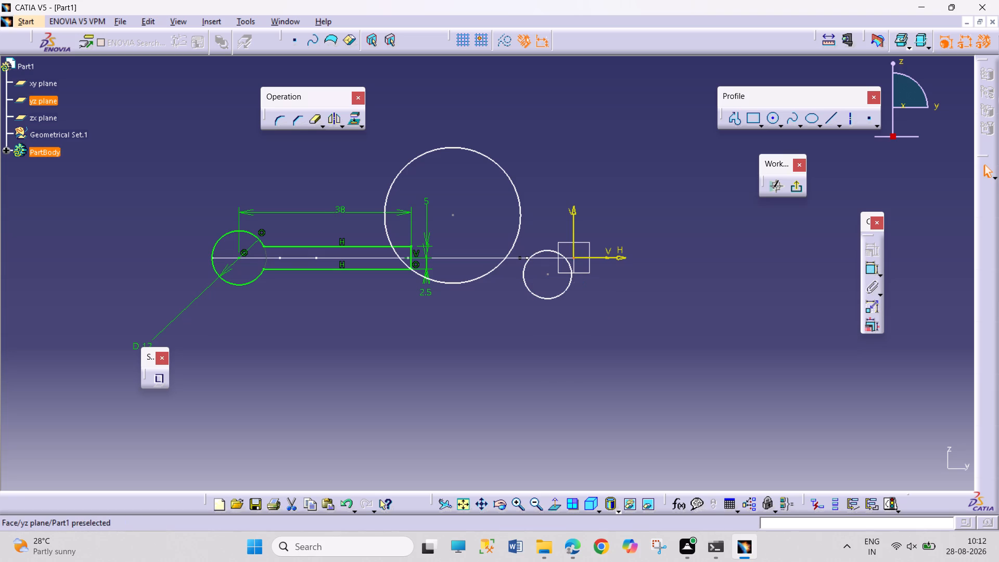
left_click(572, 278, "ctrl")
left_click(876, 246)
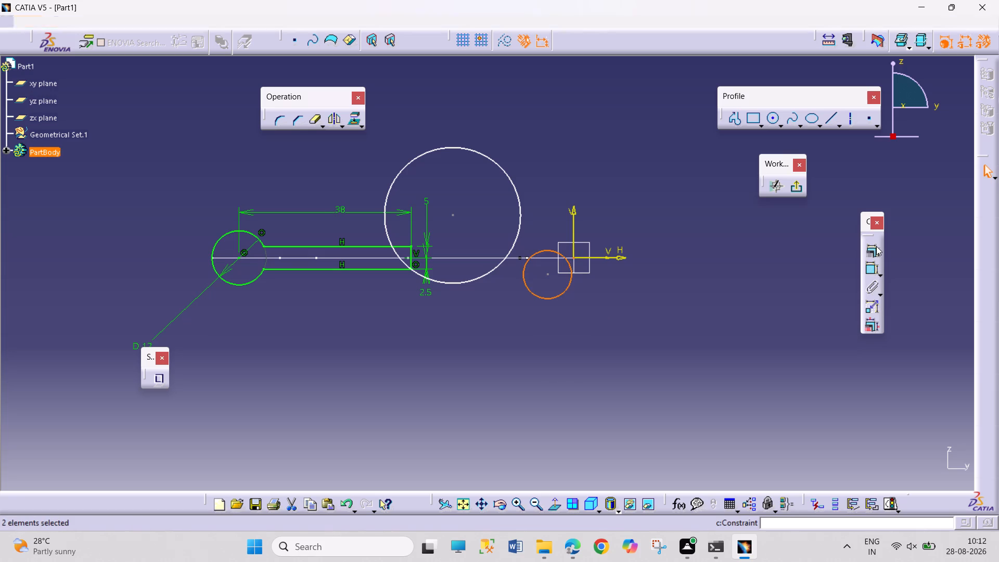
left_click(914, 342)
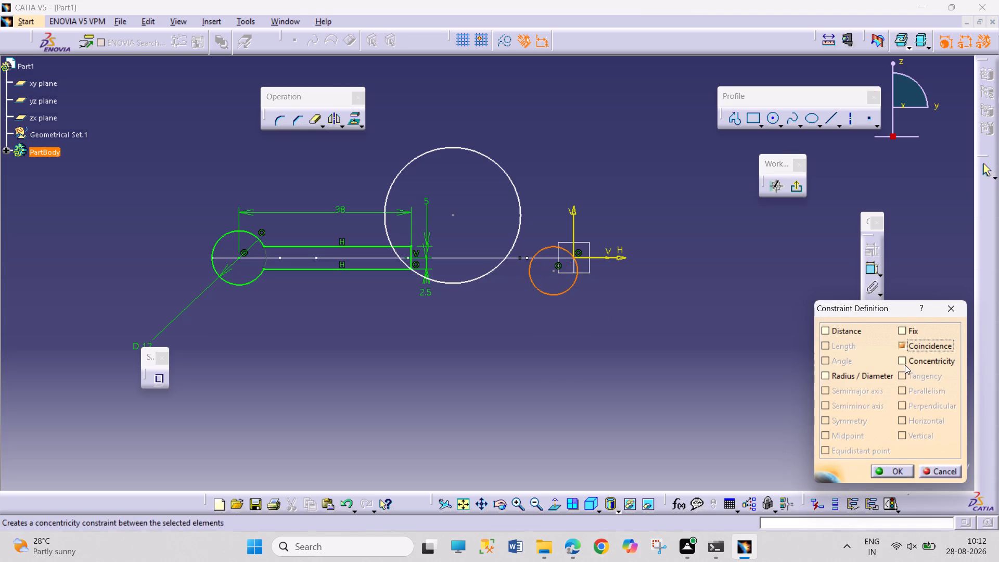
left_click(876, 471)
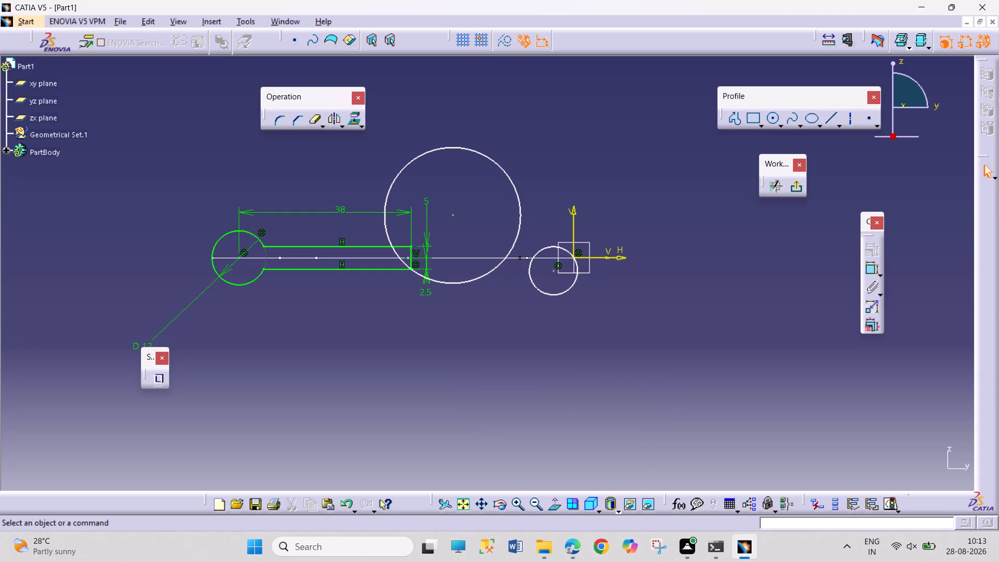
Dimension the large circle's diameter and set it to 70 mm.
left_click(870, 274)
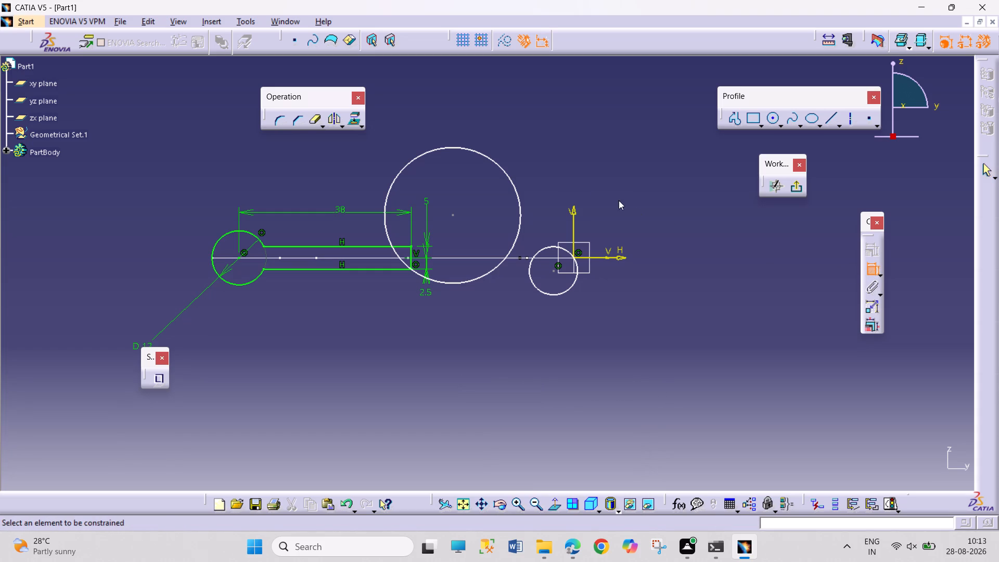
left_click(512, 180)
left_click(577, 136)
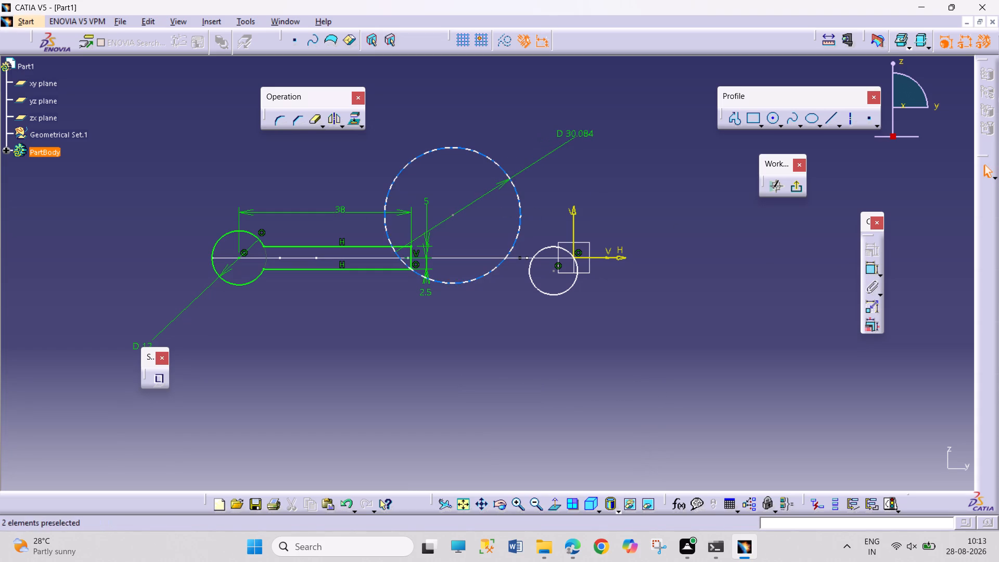
double_click(580, 134)
type("70")
key("Return")
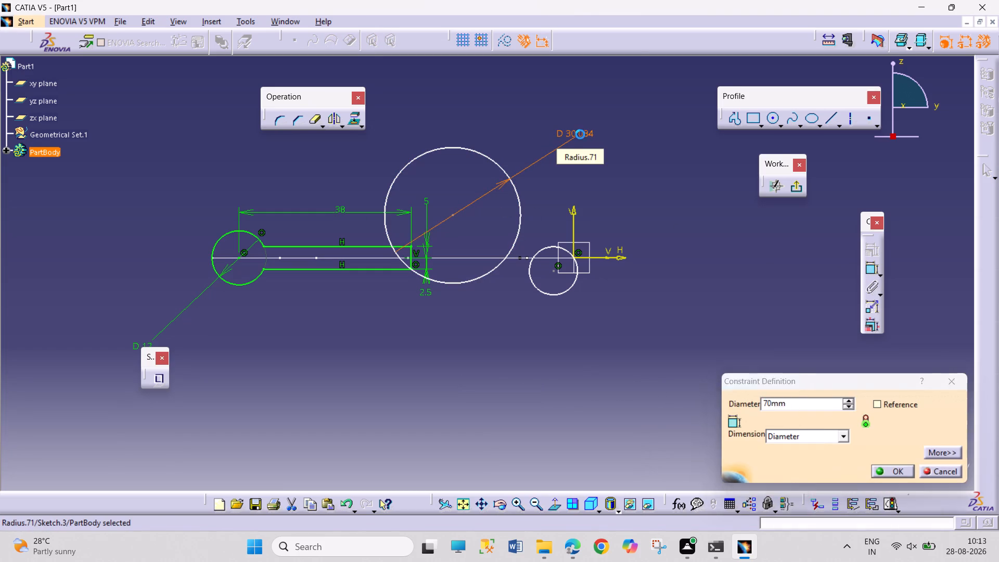
left_click(664, 294)
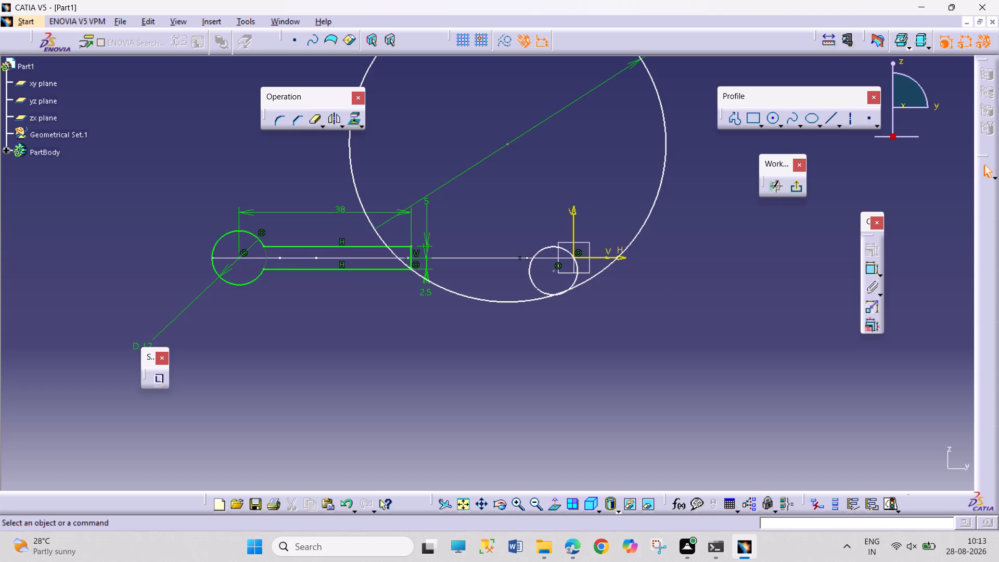
Shift the 70 mm circle towards the keyhole outline and constrain it tangent to the small circle at the origin.
left_click_drag(648, 214, 570, 187)
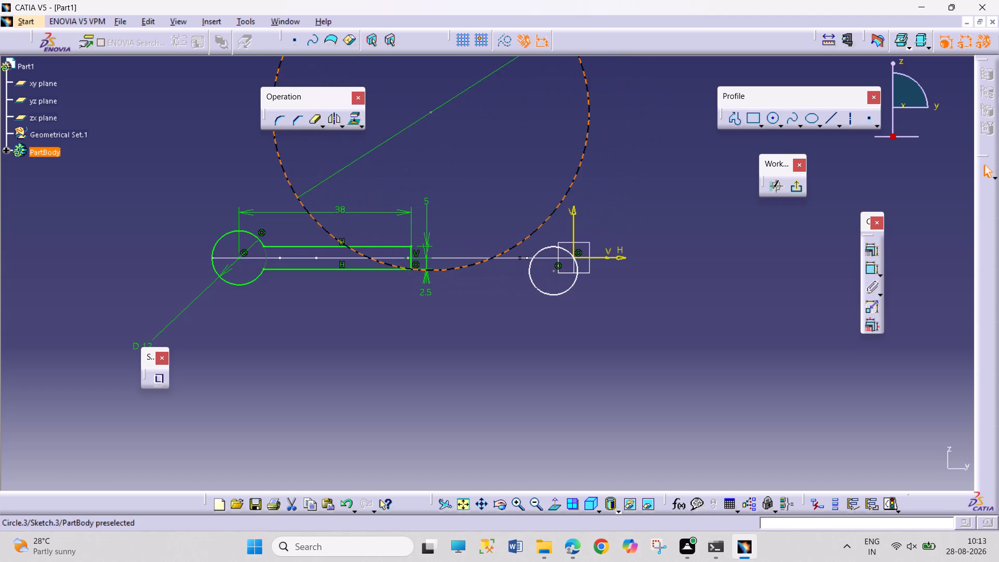
left_click_drag(570, 187, 591, 201)
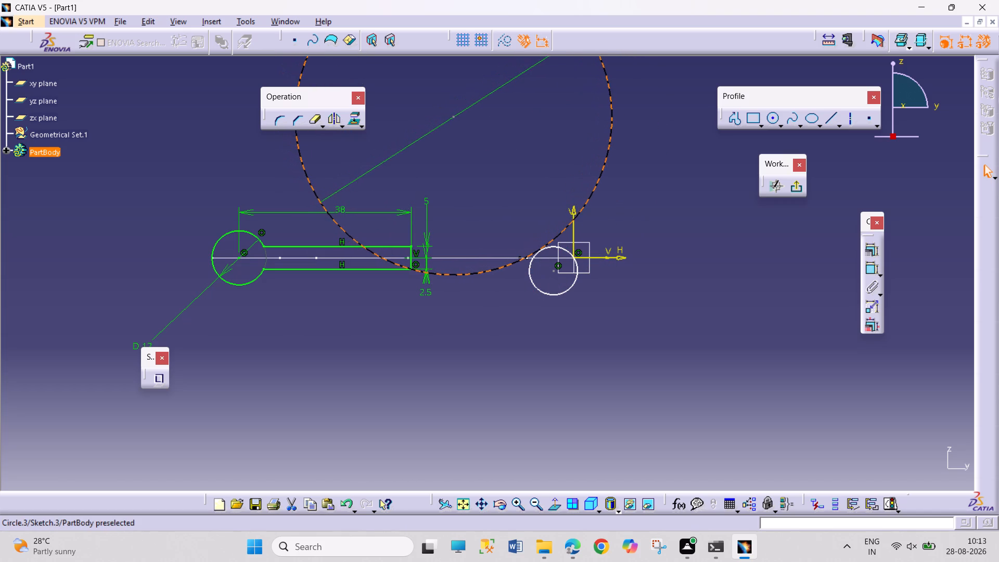
left_click_drag(591, 201, 592, 202)
left_click(721, 384)
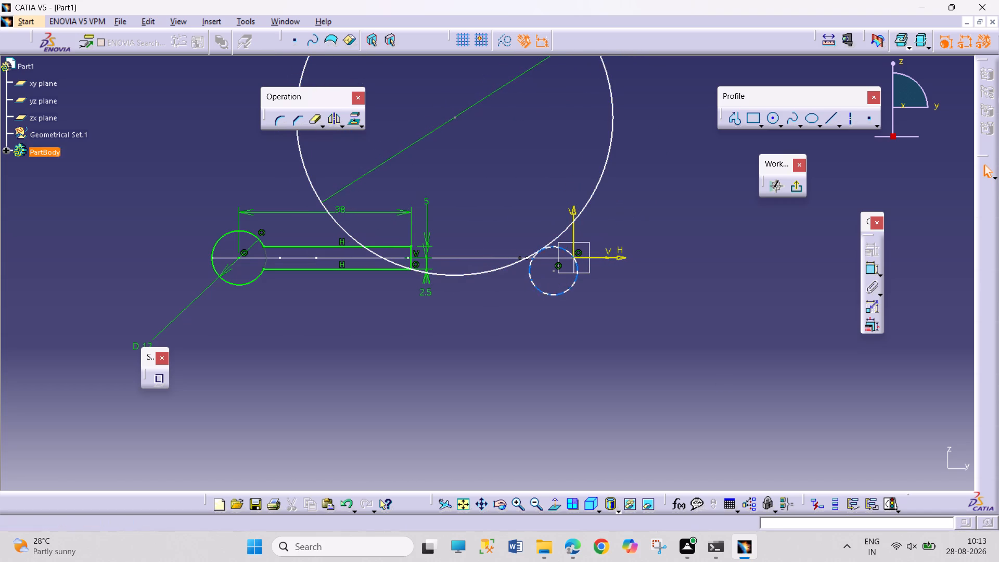
left_click(567, 248)
left_click(566, 233, "ctrl")
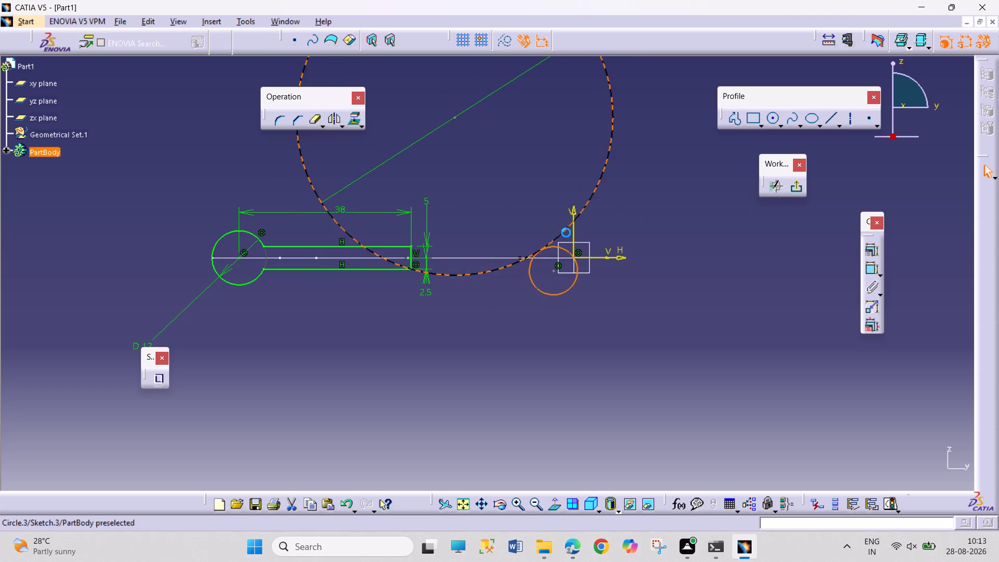
left_click(877, 250)
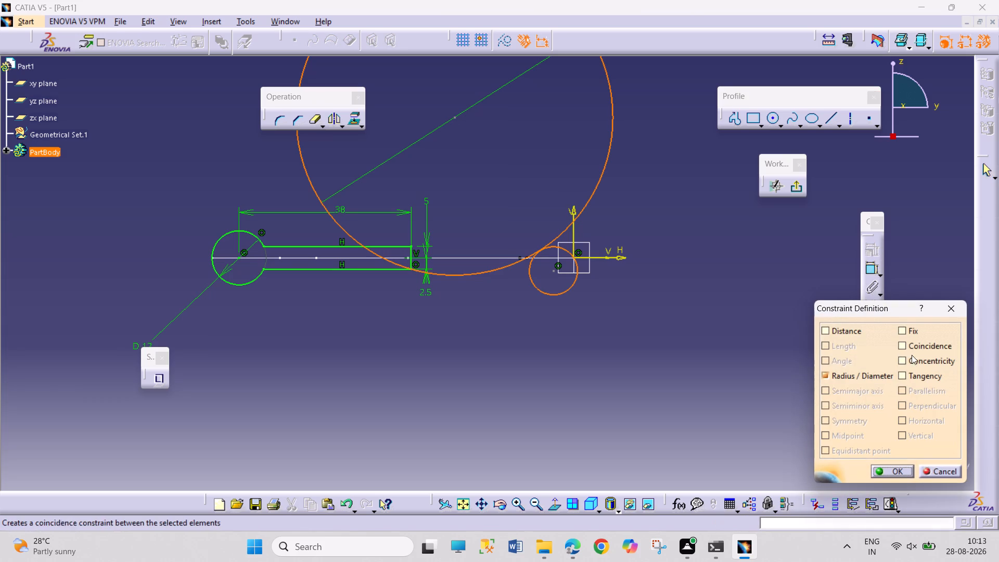
left_click(916, 374)
left_click(888, 468)
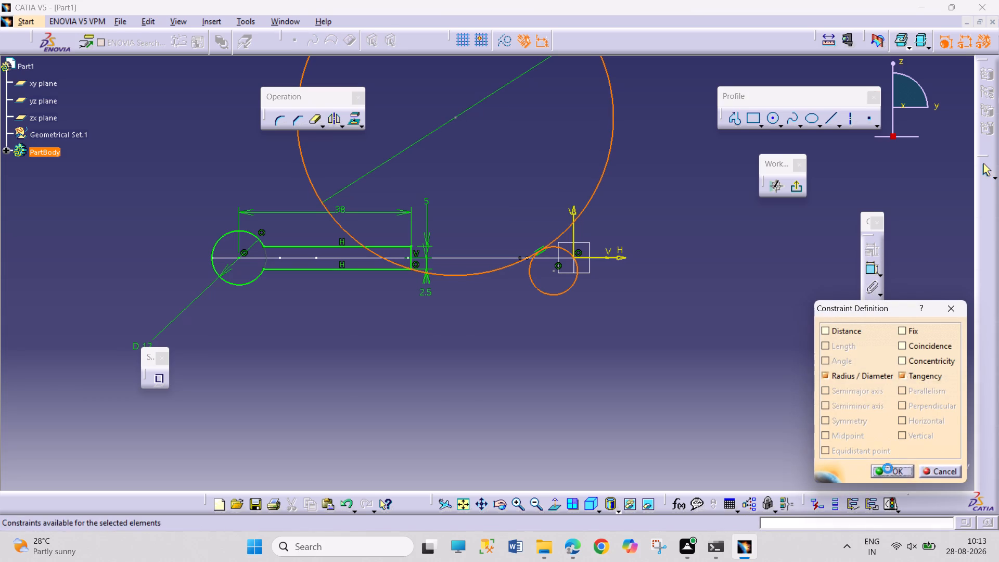
left_click(792, 396)
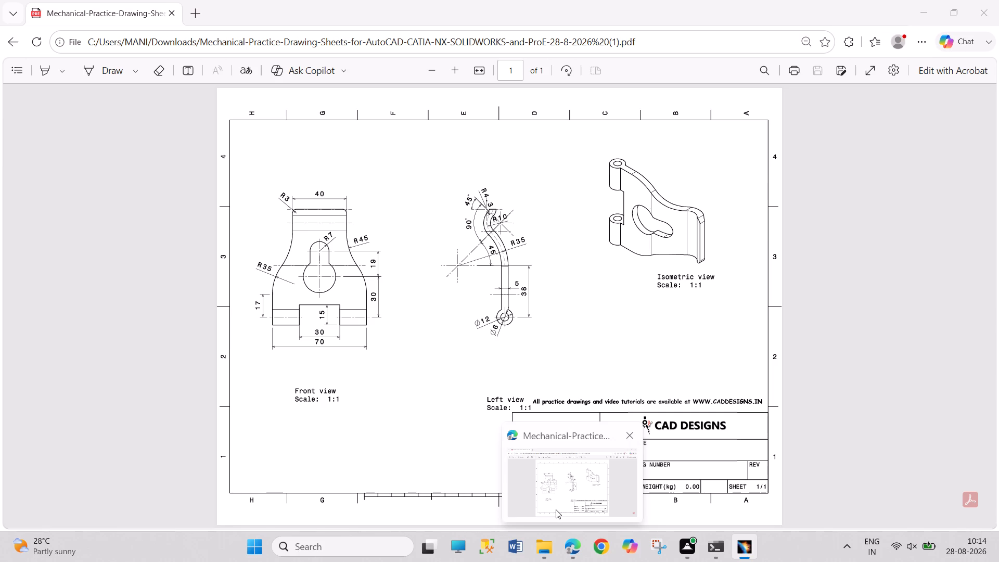
Dimension the small circle's diameter and set it to 20 mm.
left_click(874, 270)
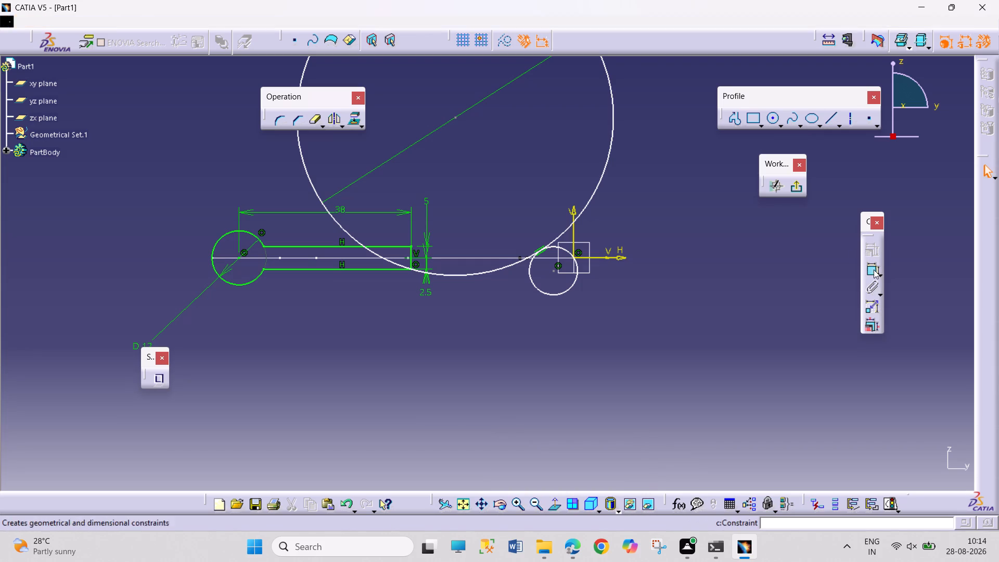
left_click(559, 293)
left_click(568, 316)
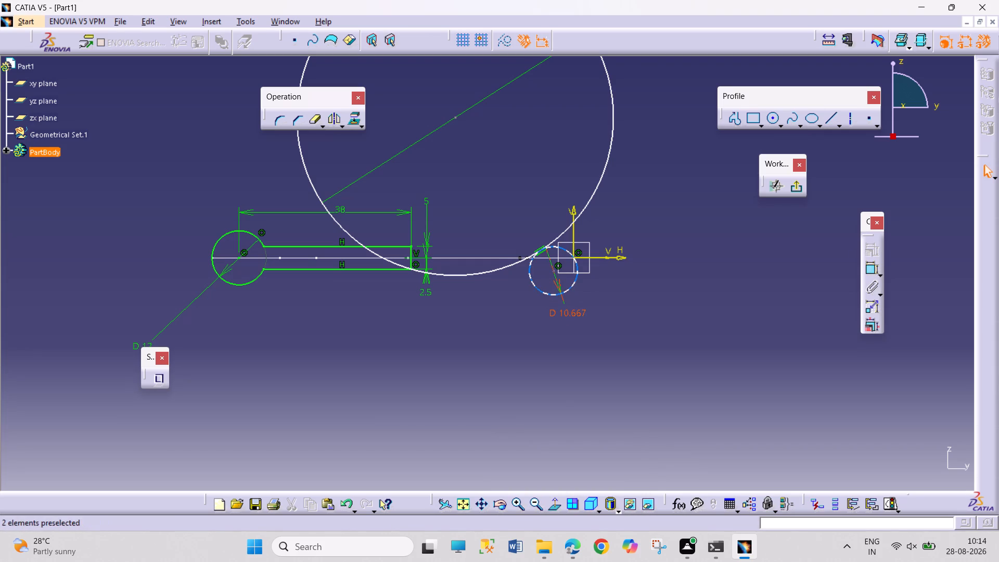
double_click(571, 315)
type("20")
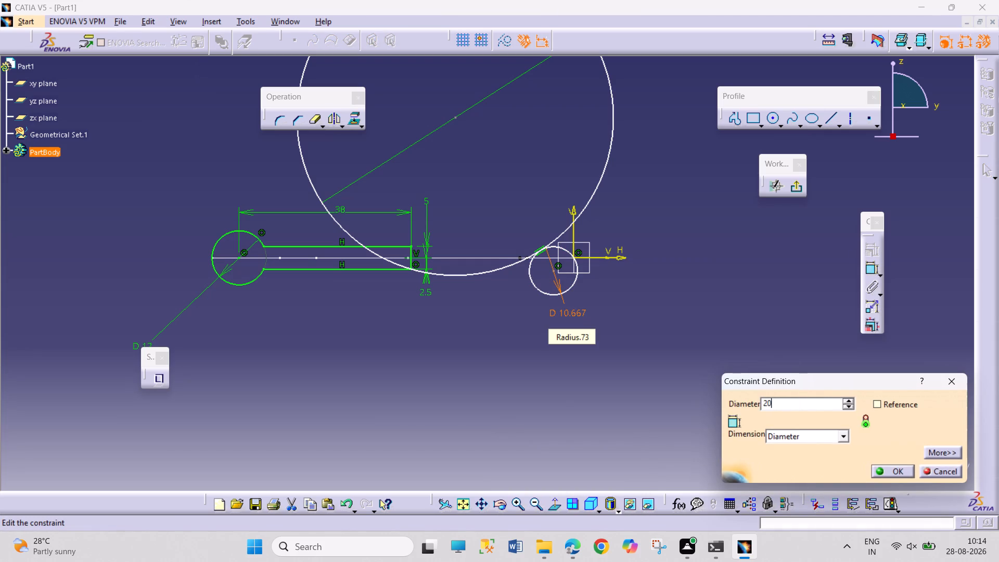
key("Return")
left_click(671, 338)
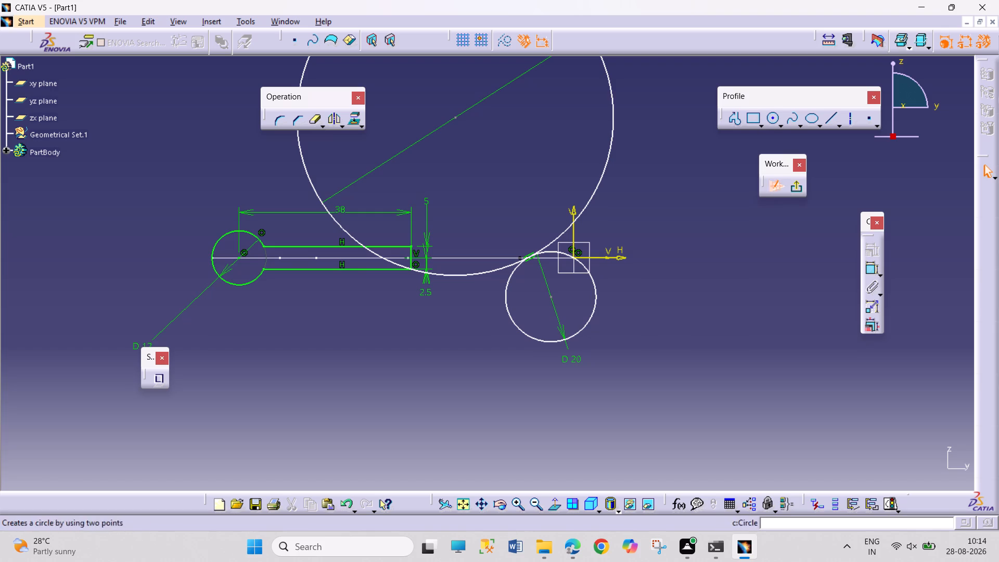
Quick-trim the 70 mm circle to the arc between the keyhole outline and tangent point, and trim away the 20 mm circle's lower portion.
double_click(315, 122)
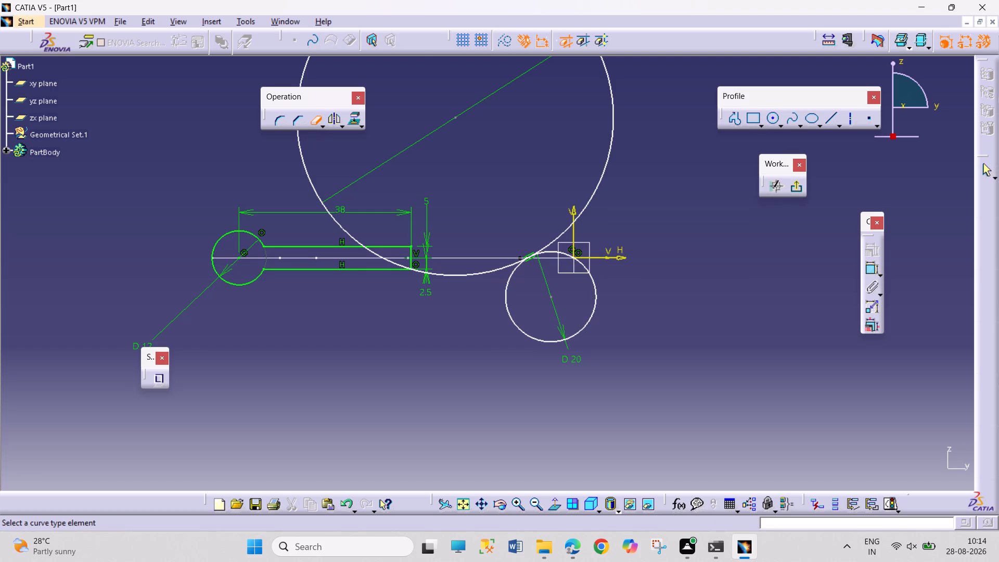
left_click(300, 144)
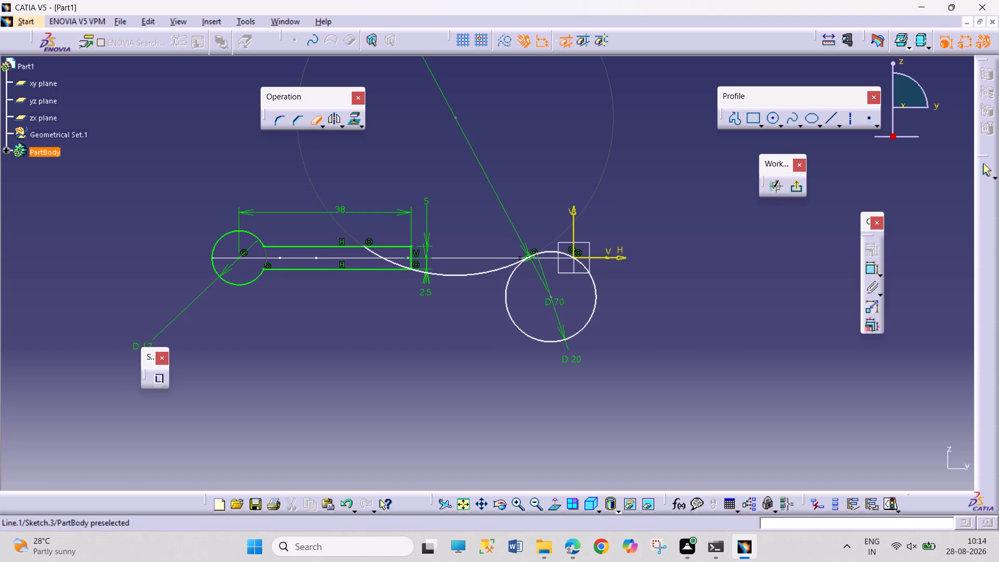
left_click(375, 251)
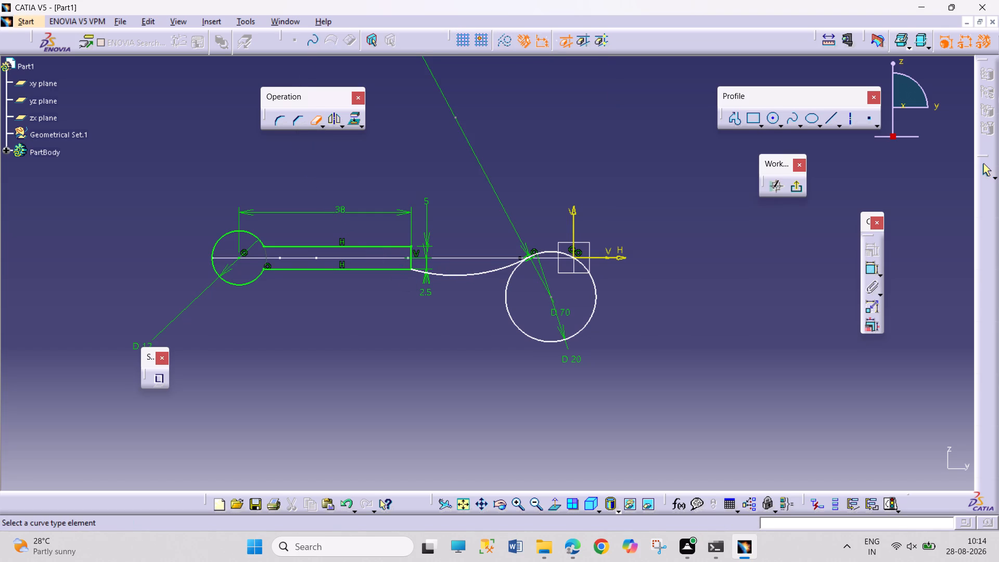
left_click(585, 325)
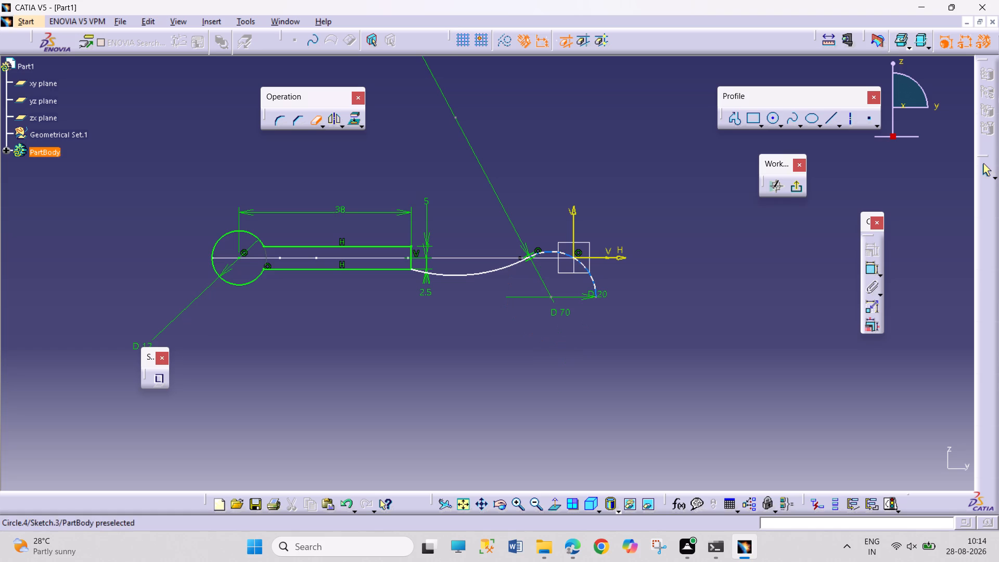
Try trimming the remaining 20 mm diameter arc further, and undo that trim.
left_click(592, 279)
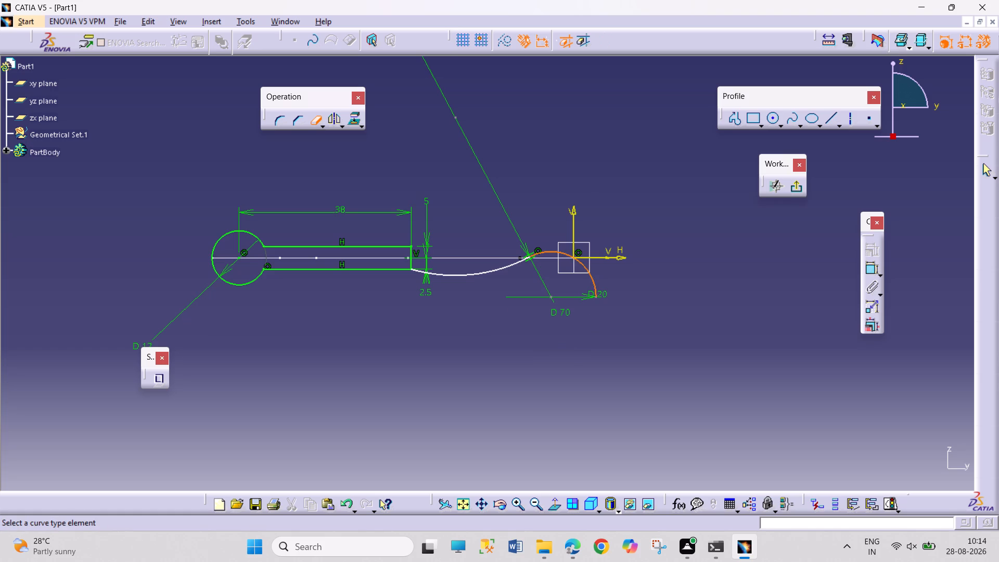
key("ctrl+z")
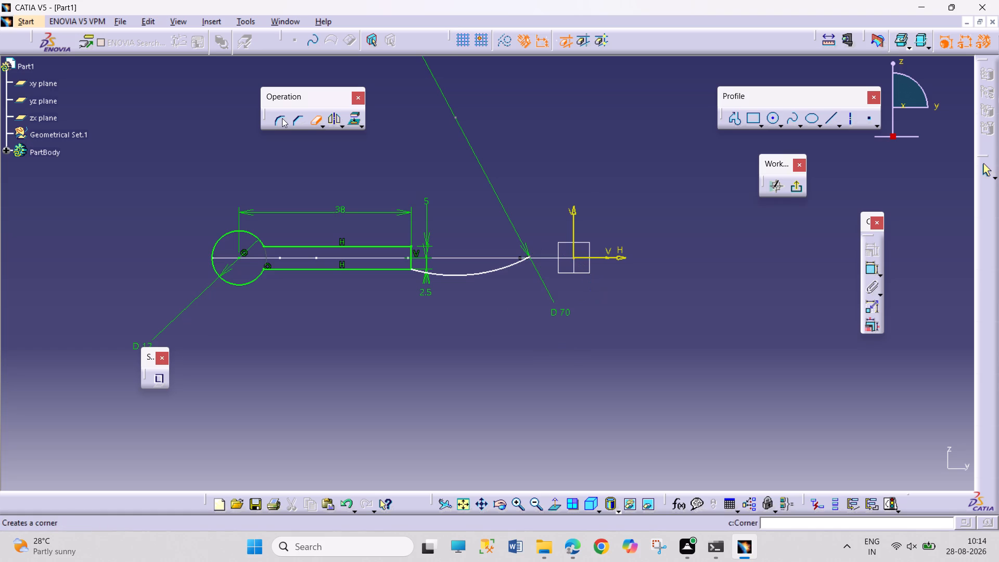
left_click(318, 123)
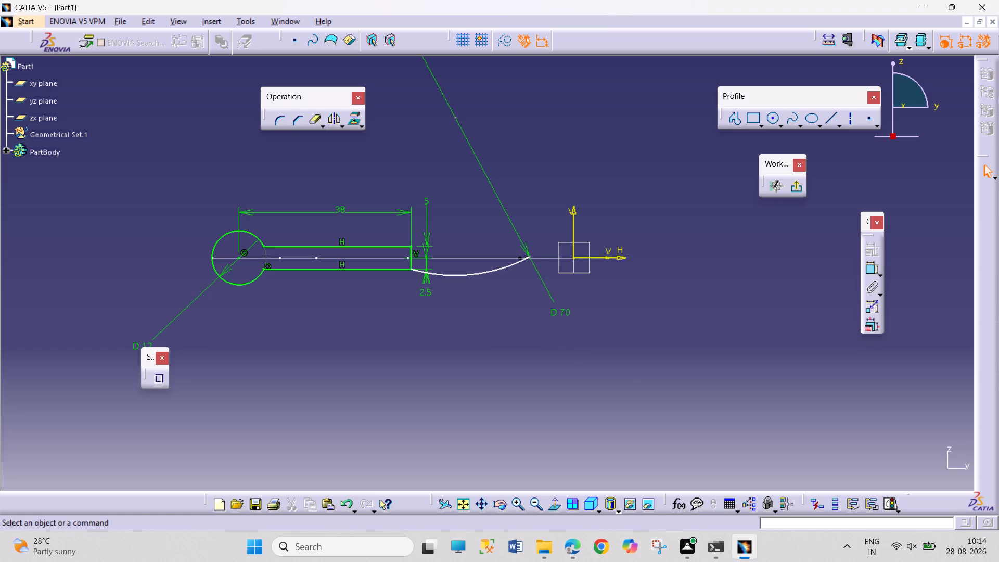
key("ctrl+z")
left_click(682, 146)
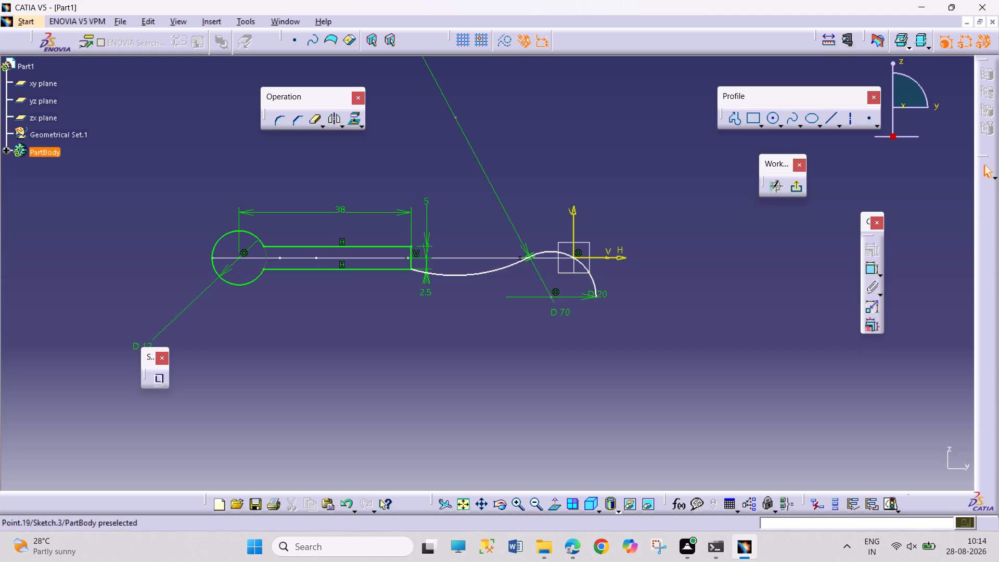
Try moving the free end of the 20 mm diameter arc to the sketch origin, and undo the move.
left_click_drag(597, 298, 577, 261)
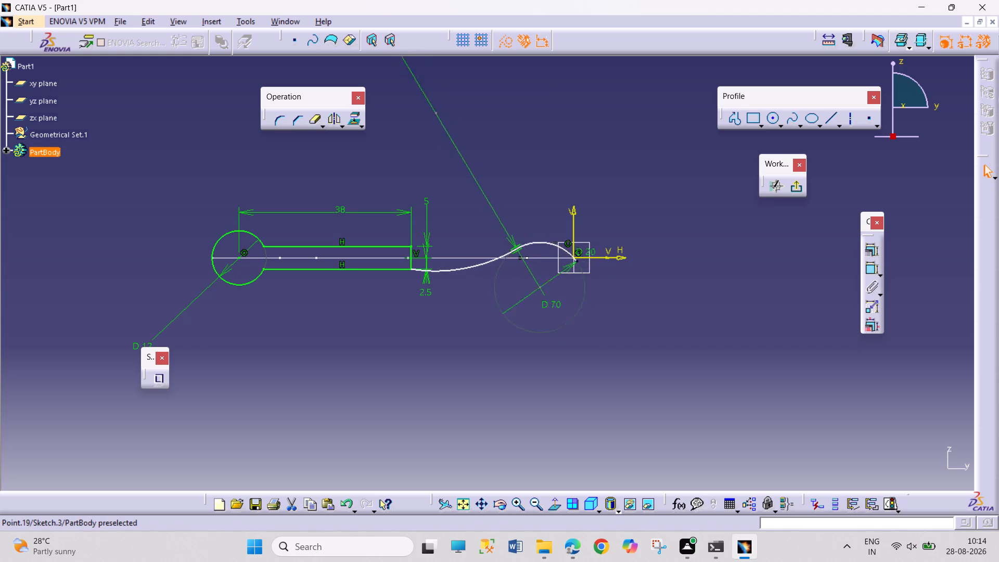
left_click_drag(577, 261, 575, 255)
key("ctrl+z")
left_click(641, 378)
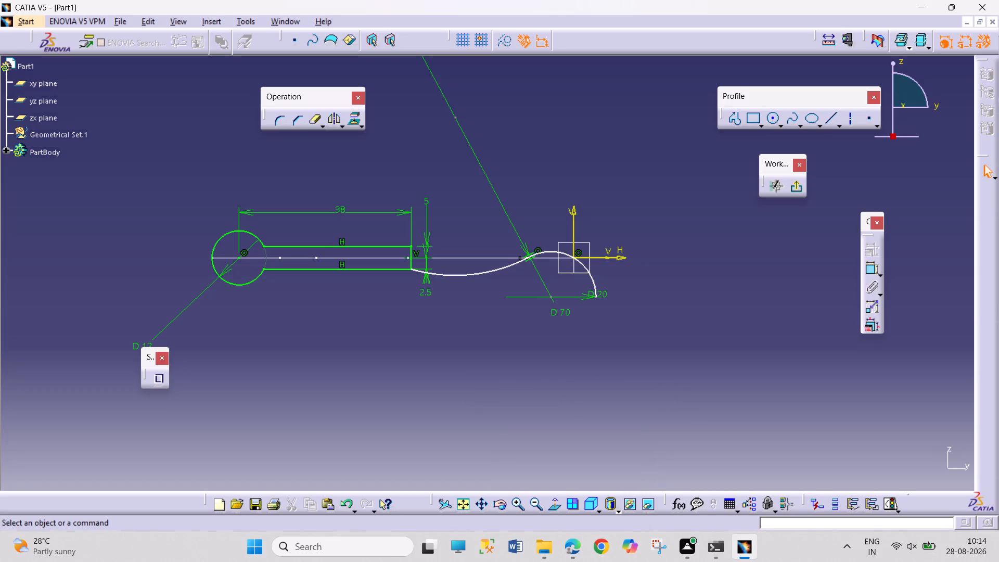
Adjust the position of the 20 mm diameter arc slightly near the sketch origin.
left_click_drag(593, 277, 585, 278)
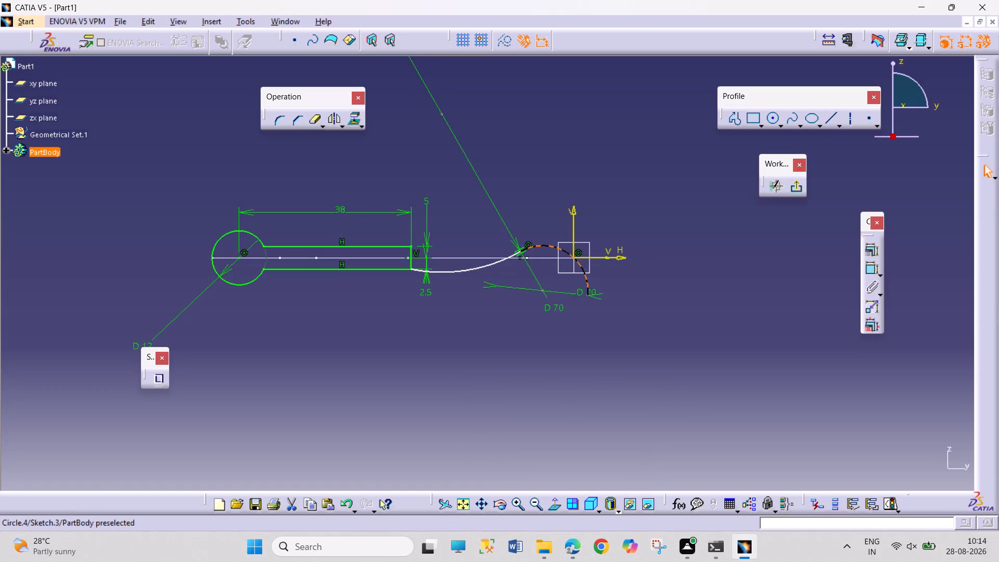
left_click_drag(585, 278, 597, 288)
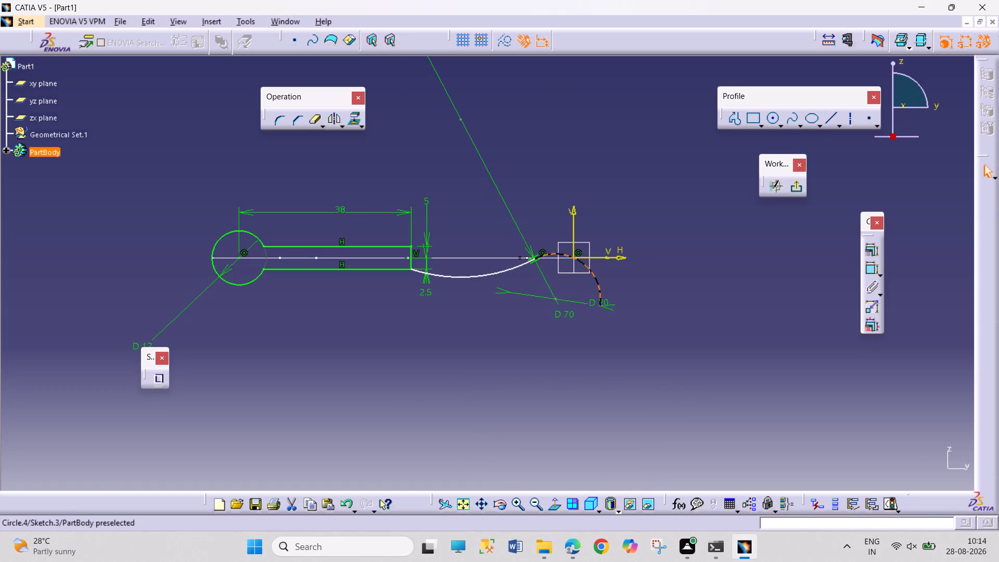
left_click_drag(597, 288, 593, 286)
left_click(667, 339)
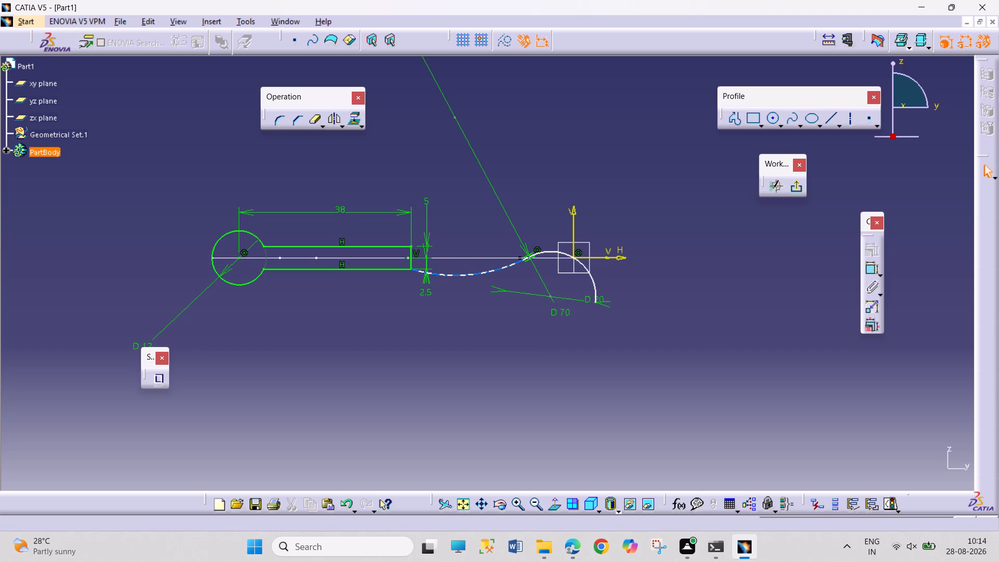
Offset the 70 mm diameter arc inward by about 4.77 mm to form the profile's upper curve.
left_click(343, 126)
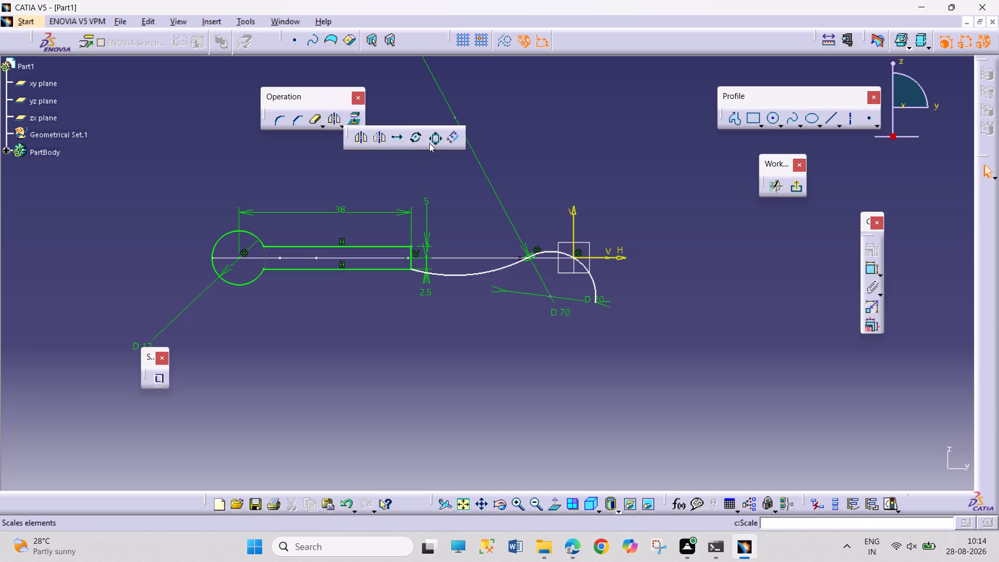
left_click(451, 141)
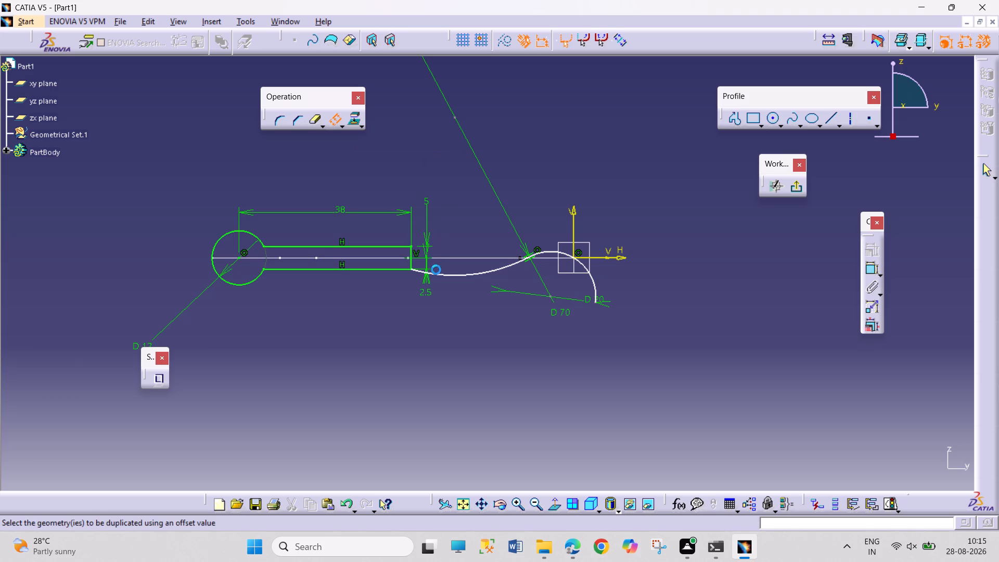
left_click(443, 271)
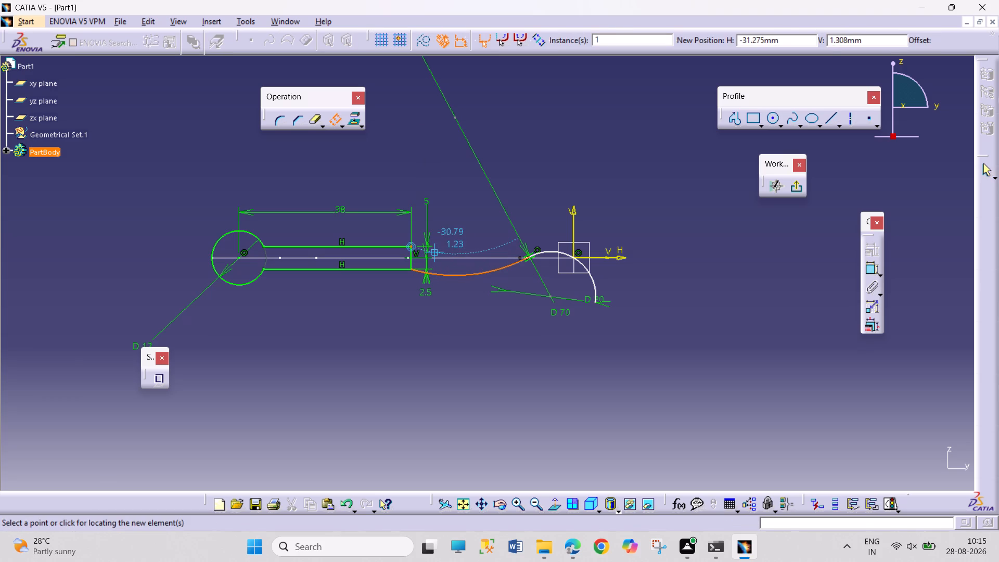
left_click(432, 251)
left_click(462, 321)
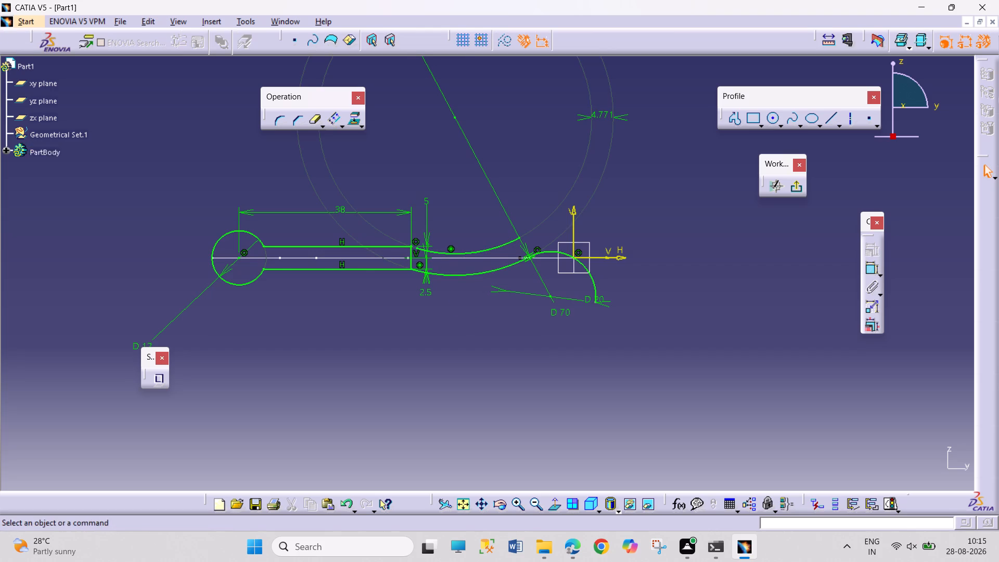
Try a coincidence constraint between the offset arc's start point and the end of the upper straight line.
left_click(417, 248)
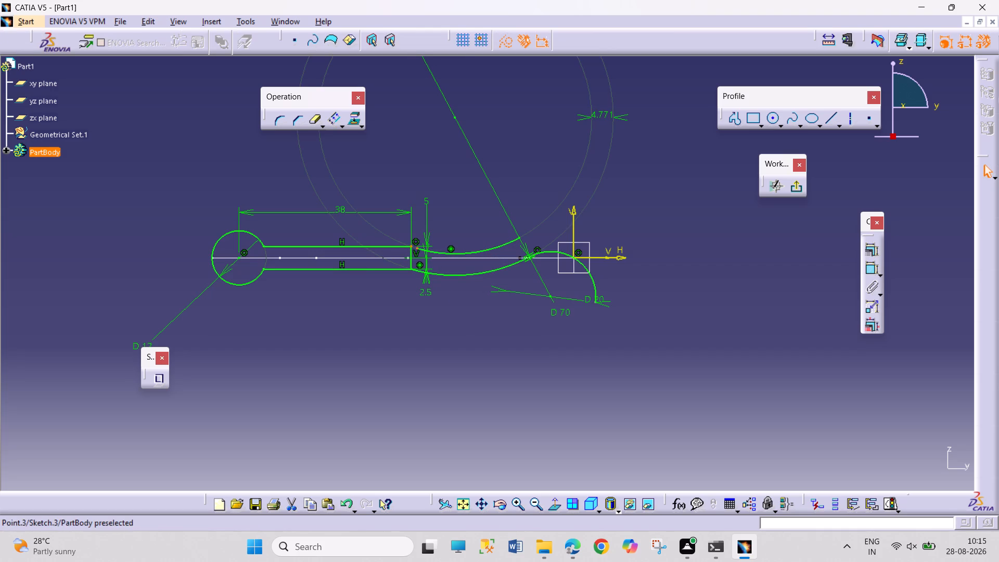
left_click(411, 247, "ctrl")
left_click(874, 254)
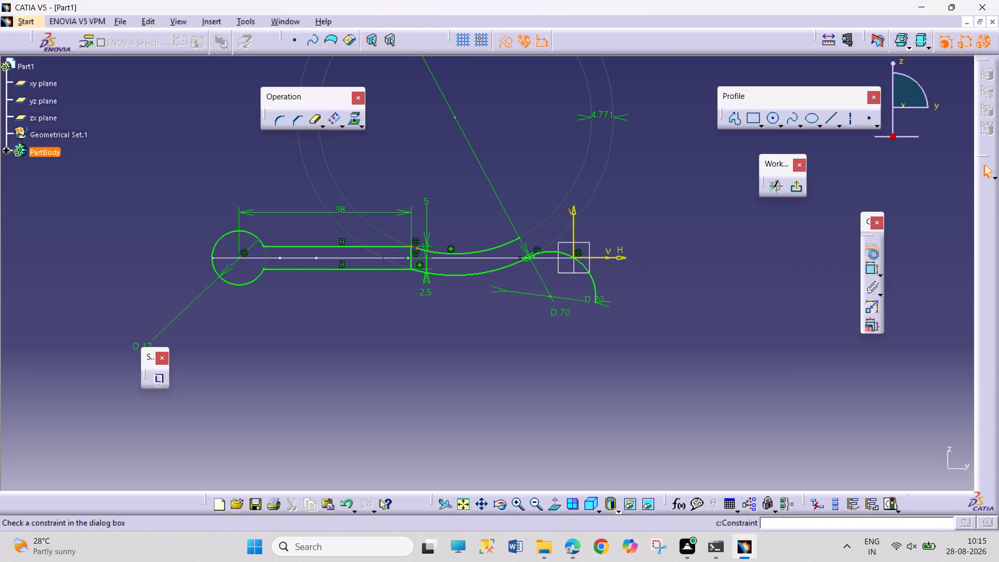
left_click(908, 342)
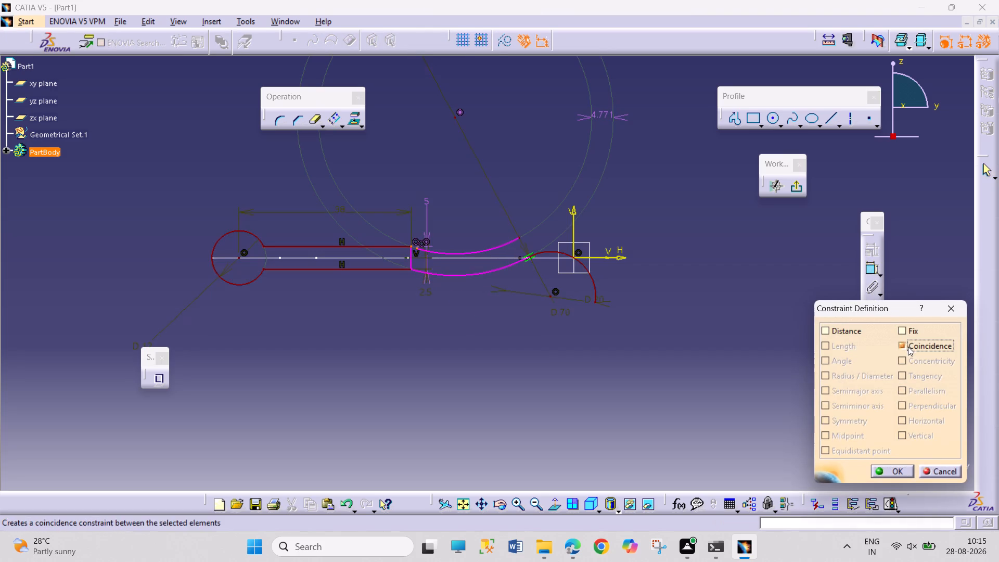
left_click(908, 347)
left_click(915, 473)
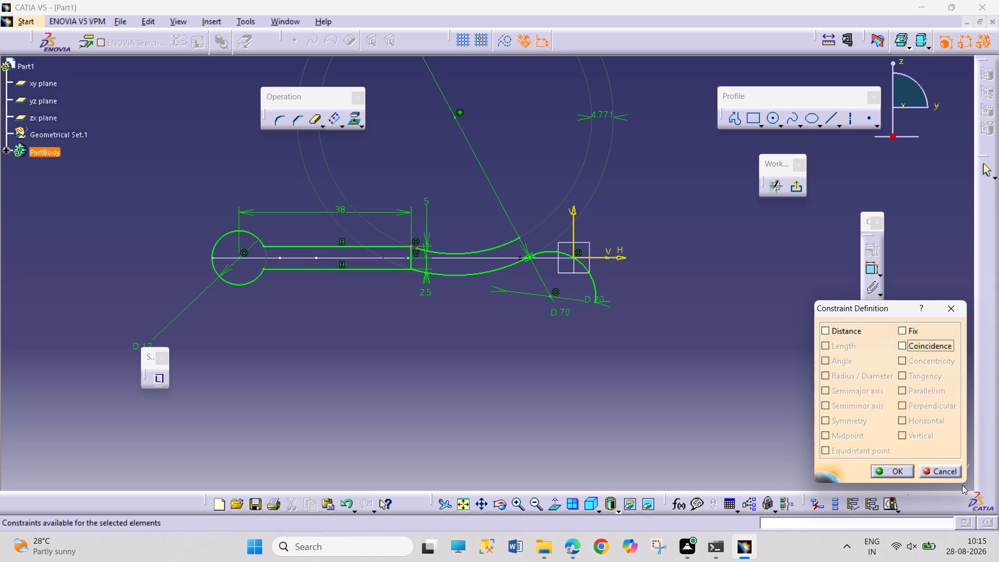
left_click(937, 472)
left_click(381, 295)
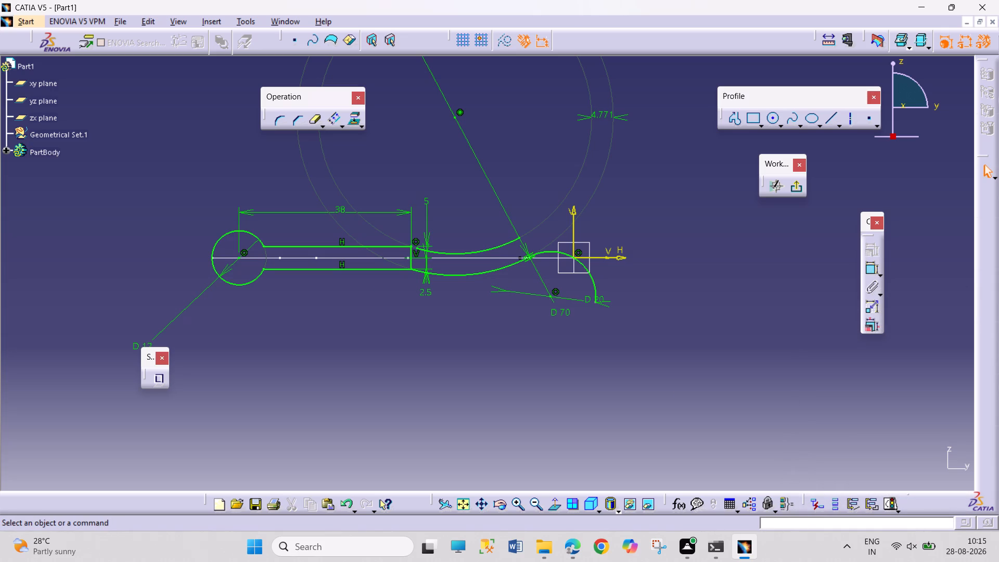
Delete the short vertical line closing the end of the straight portion of the keyhole outline.
middle_click_drag(380, 295, 387, 248, "ctrl")
right_click(357, 257)
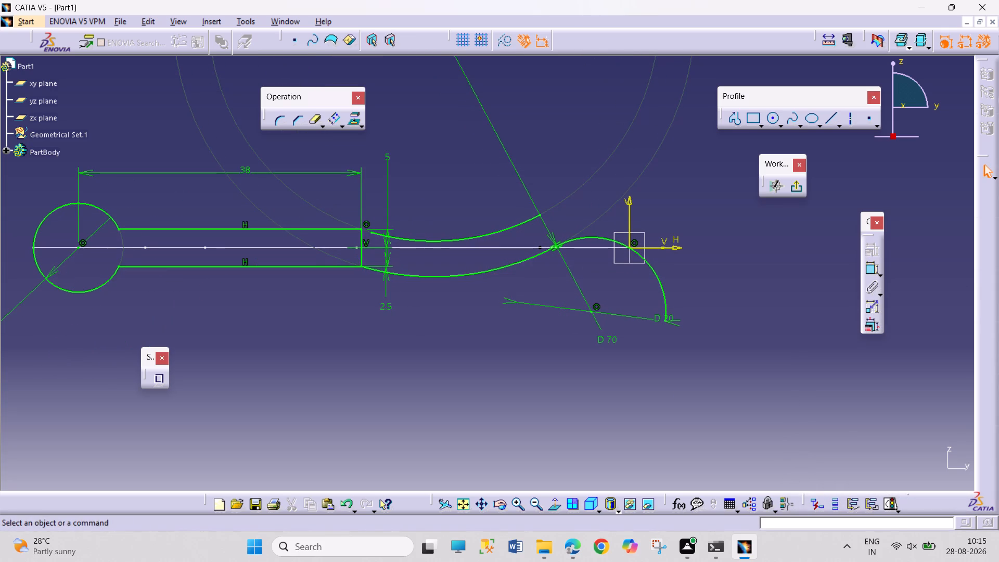
right_click(361, 256)
left_click(374, 433)
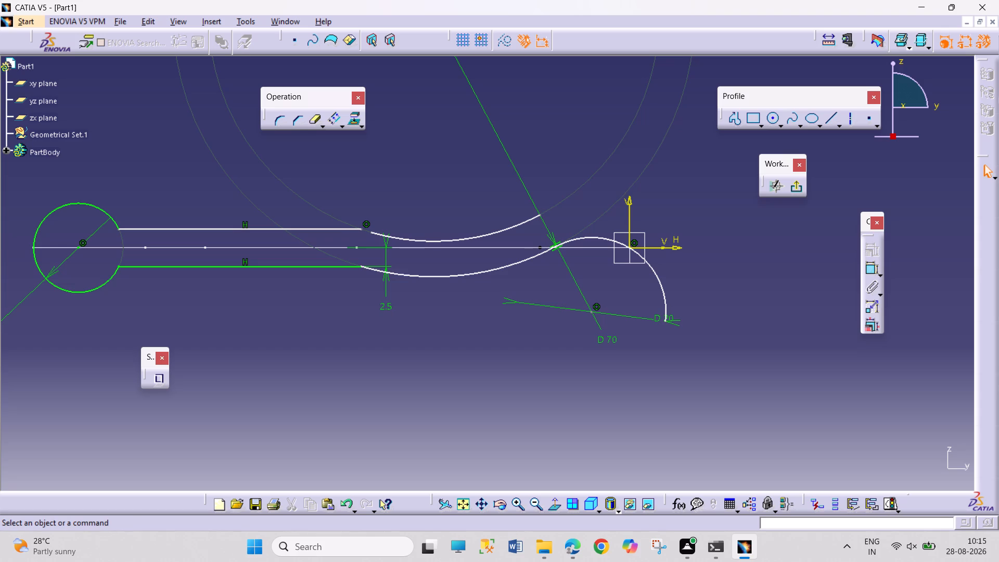
Bridge the gap between the upper straight line and the offset arc with a small corner at their meeting ends.
middle_click_drag(358, 262, 357, 231, "ctrl")
middle_click_drag(357, 231, 510, 348)
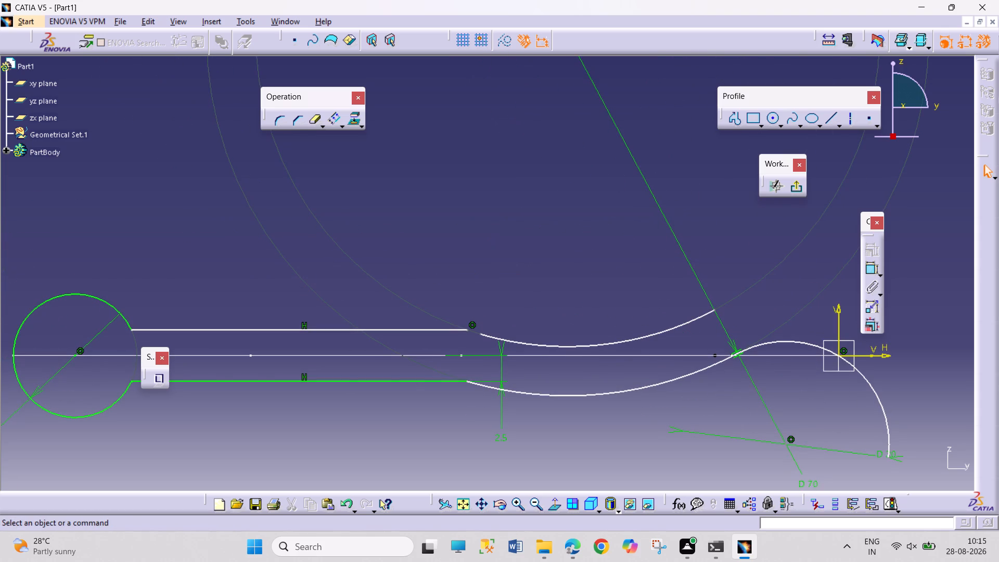
left_click(281, 122)
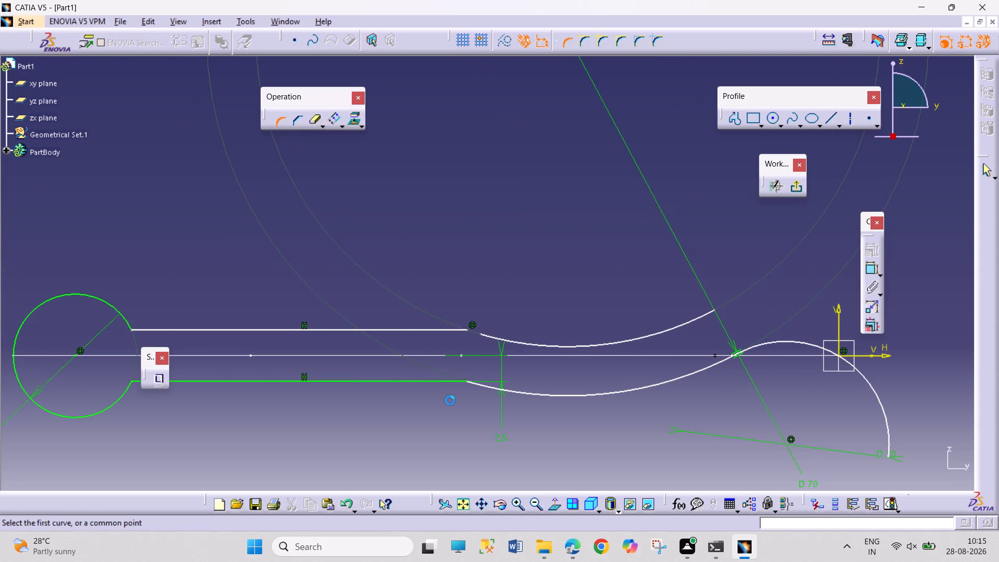
left_click(462, 327)
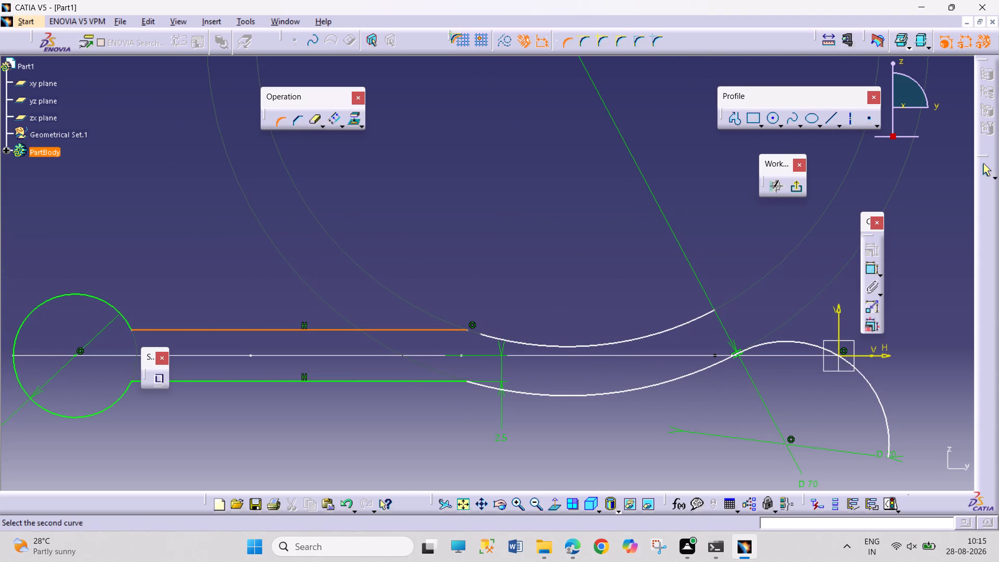
left_click(488, 335)
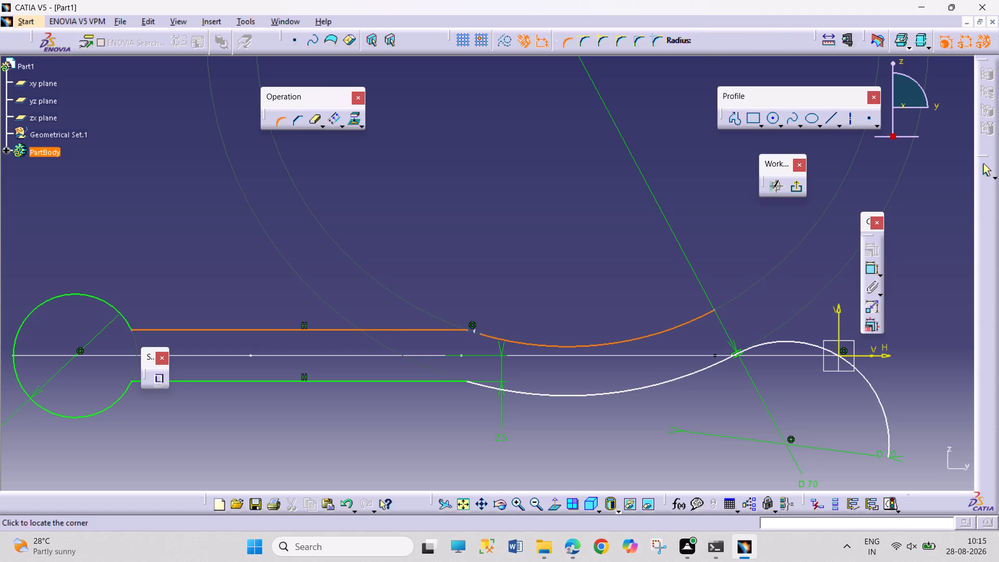
left_click(469, 333)
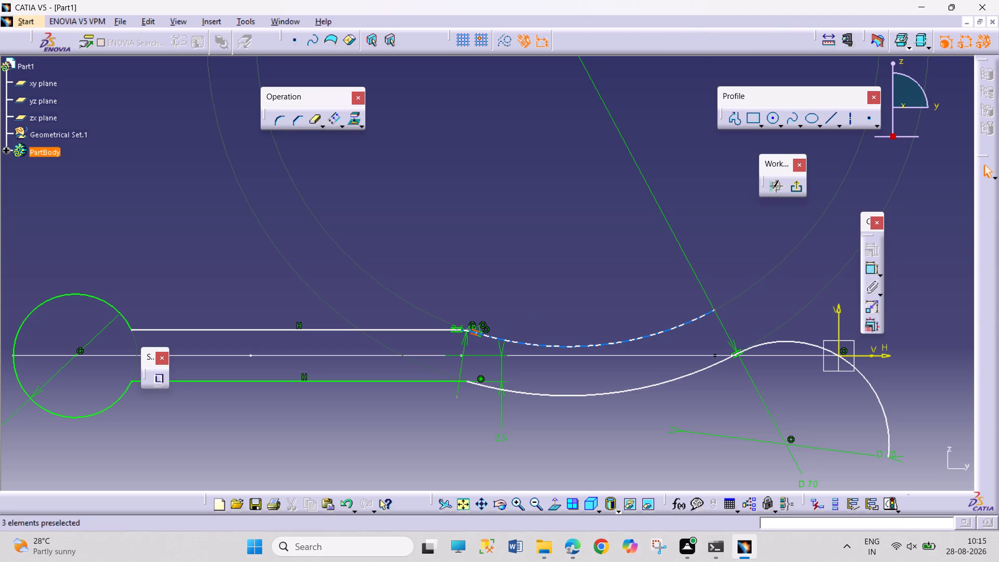
left_click(576, 307)
middle_click_drag(508, 341, 529, 265, "ctrl")
middle_click_drag(529, 339, 531, 191)
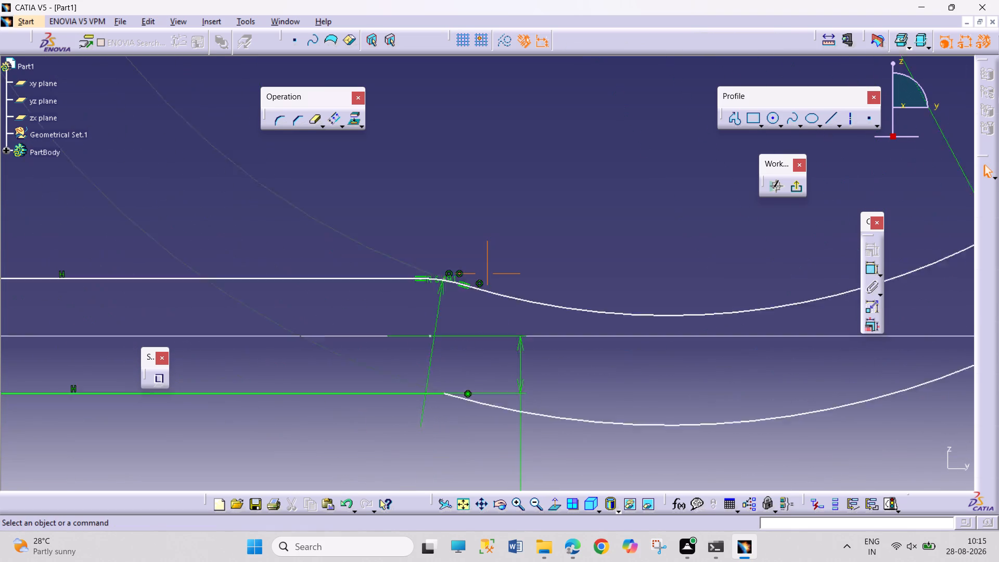
middle_click_drag(531, 191, 531, 179)
middle_click_drag(588, 187, 543, 331, "ctrl")
middle_click_drag(543, 335, 438, 334)
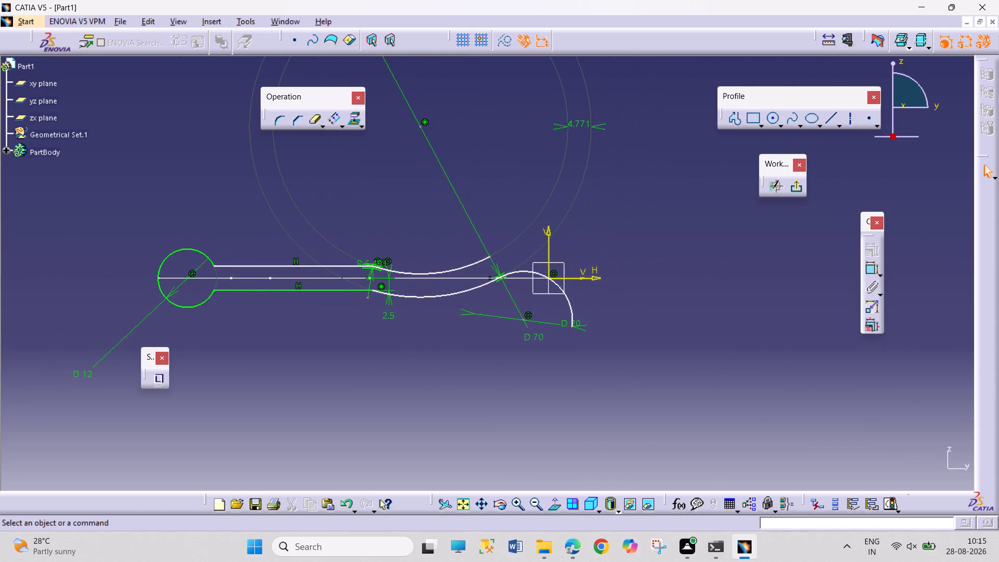
Offset the 20 mm diameter arc outward by about 4.77 mm, through the end of the upper offset arc.
left_click(335, 119)
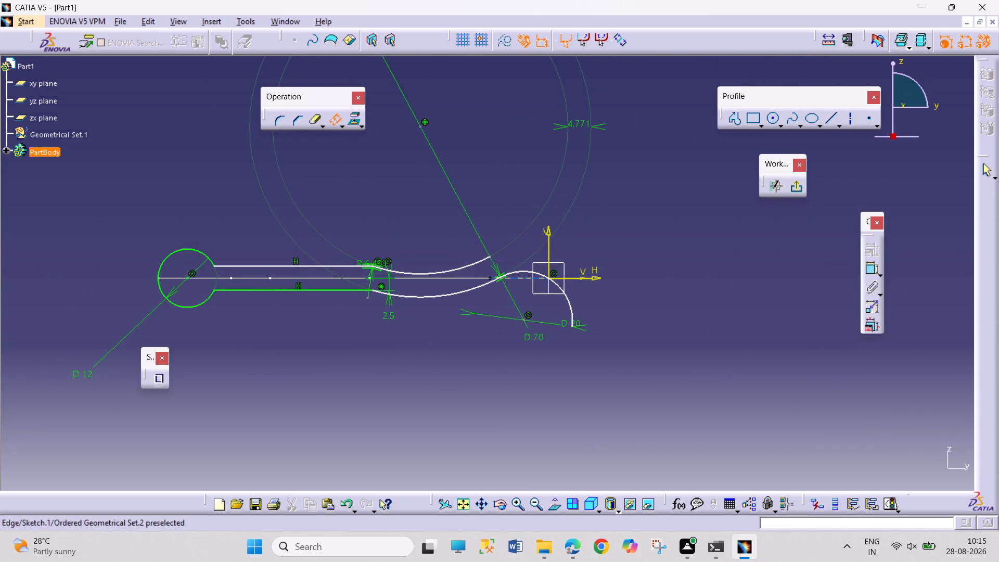
left_click(521, 272)
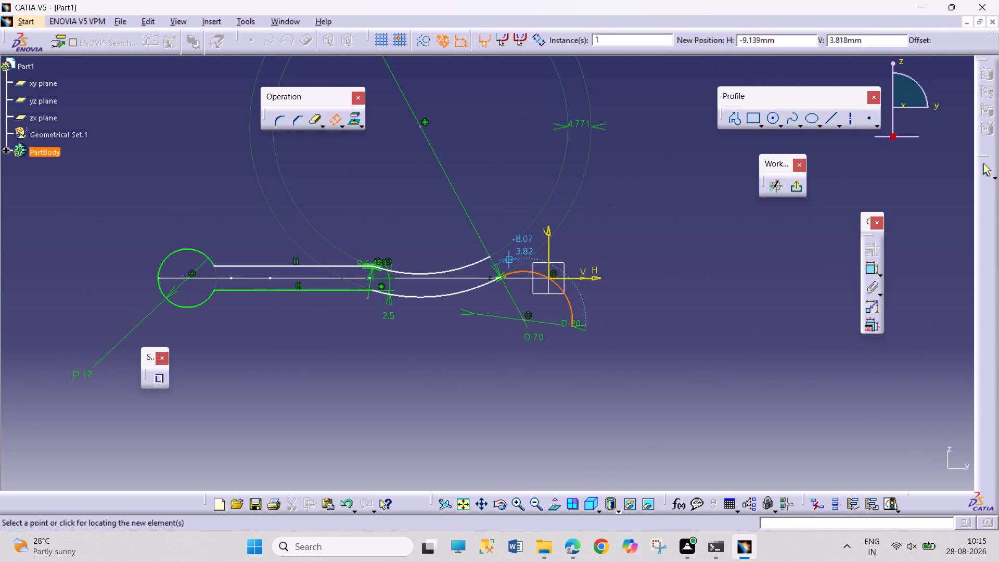
left_click(490, 256)
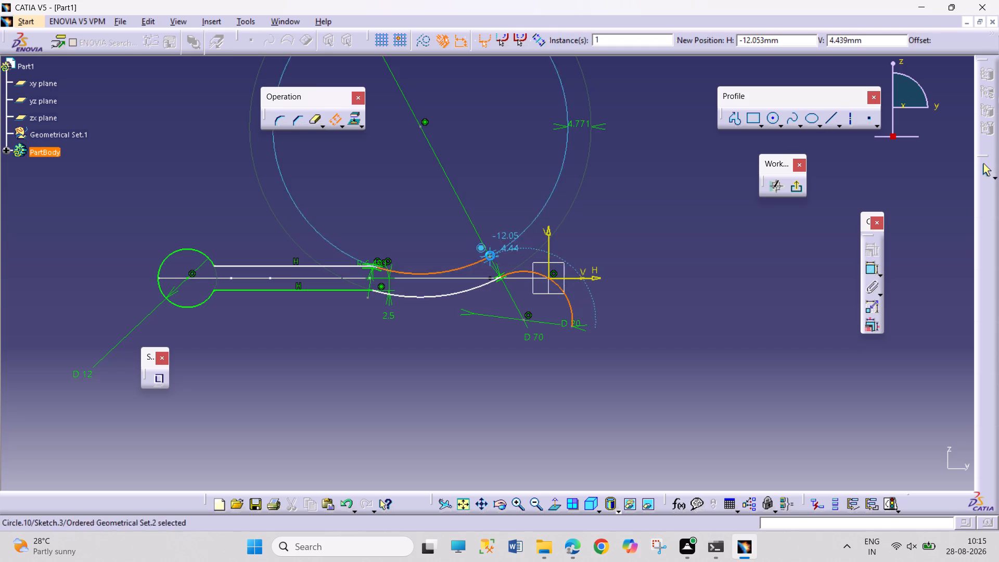
left_click(633, 225)
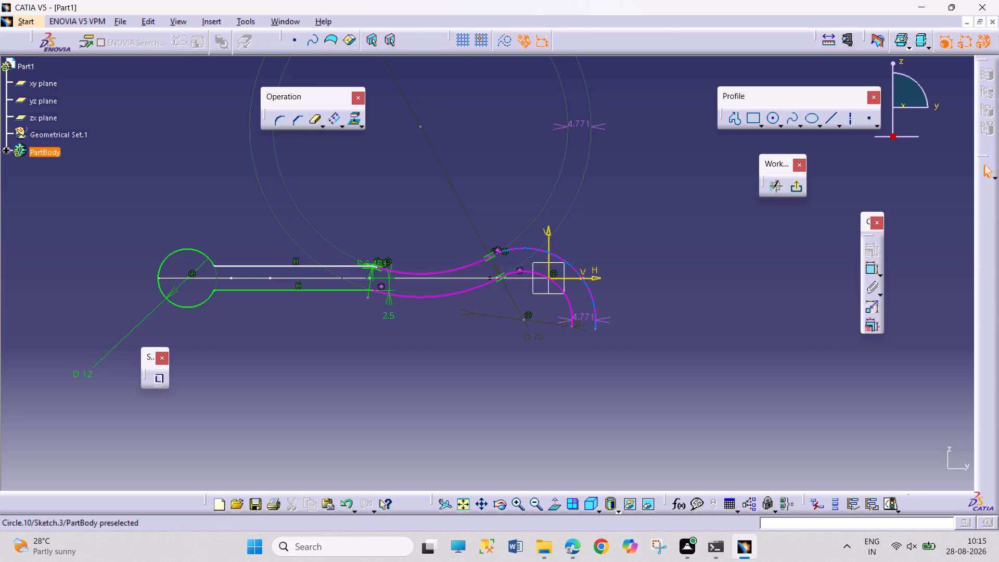
Delete the offset dimension between the 20 mm diameter arc and its outer copy.
right_click(585, 314)
left_click(629, 488)
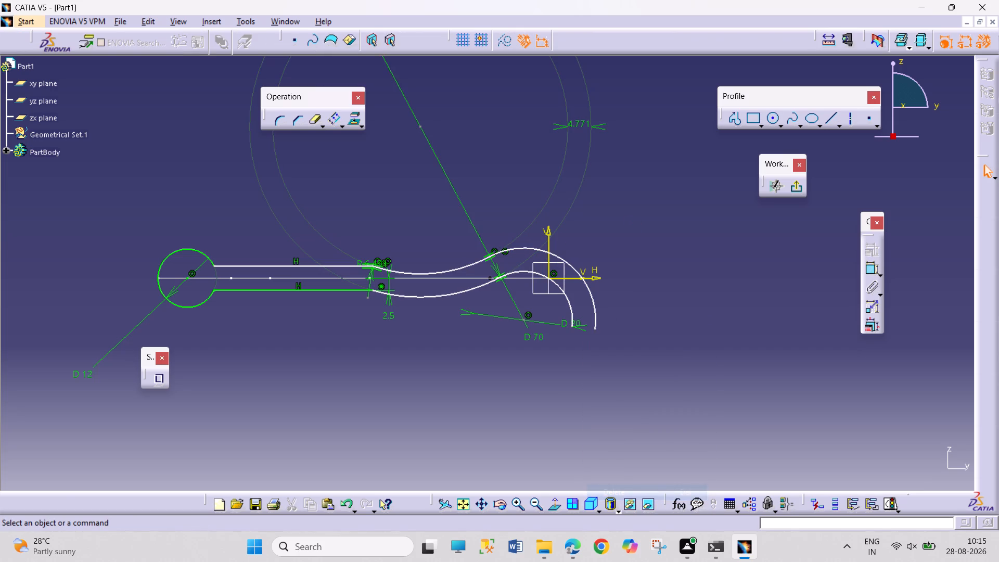
Draw a vertical line about 5 mm long from the sketch origin up to the outer offset arc.
left_click(826, 122)
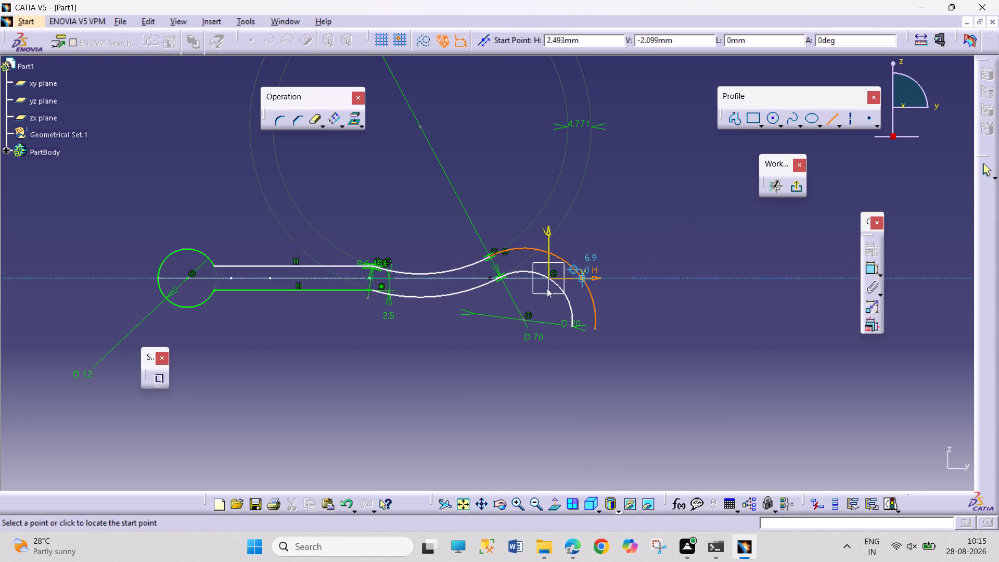
left_click(548, 276)
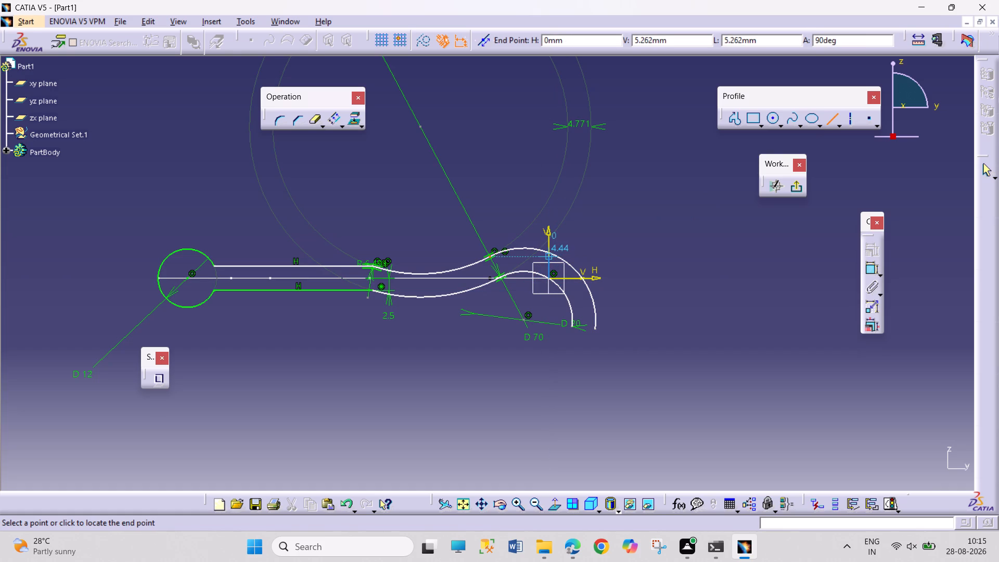
left_click(548, 253)
left_click(622, 208)
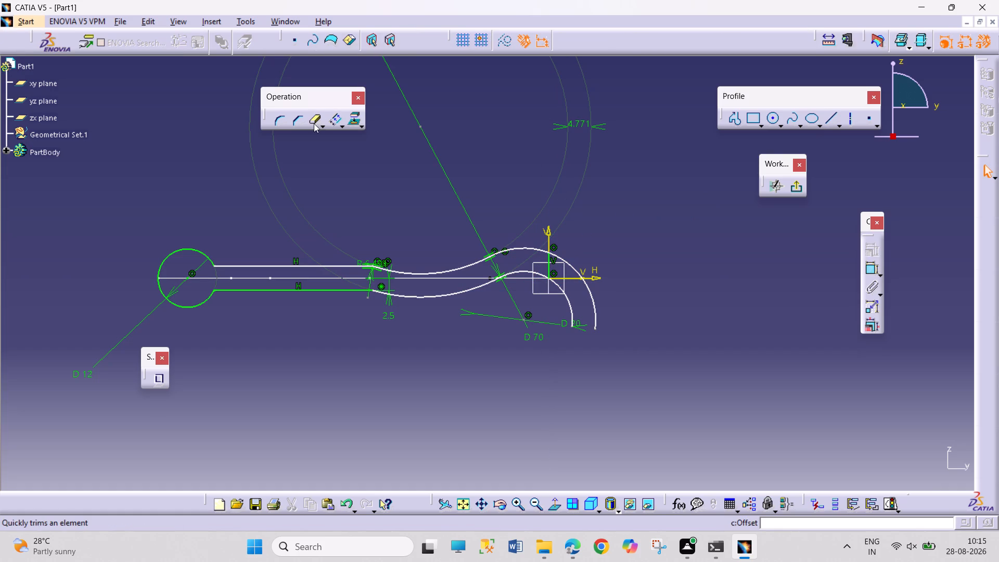
Quick Trim the inner and outer end arcs, removing their portions beyond the vertical line at the origin.
double_click(314, 123)
left_click(565, 301)
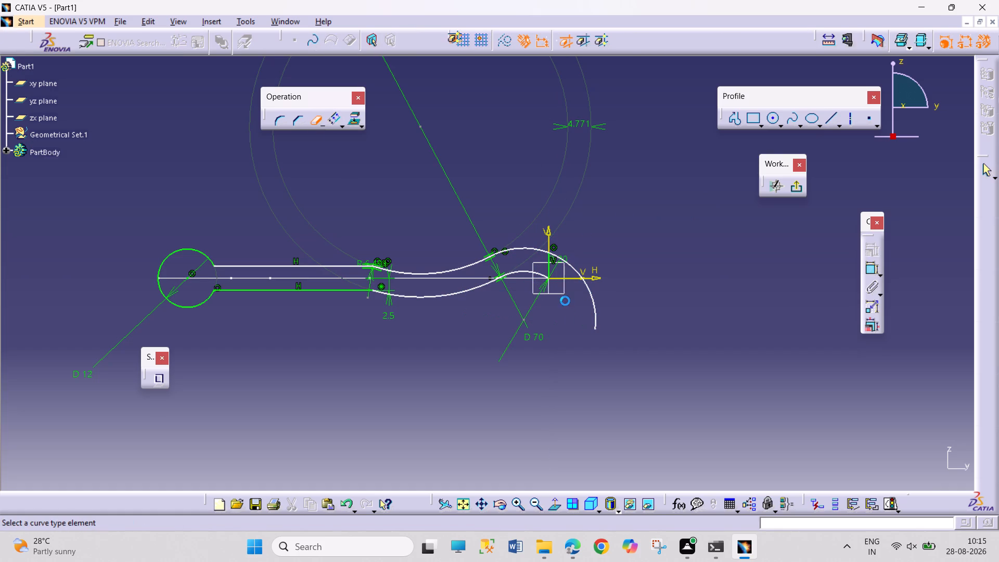
left_click(575, 274)
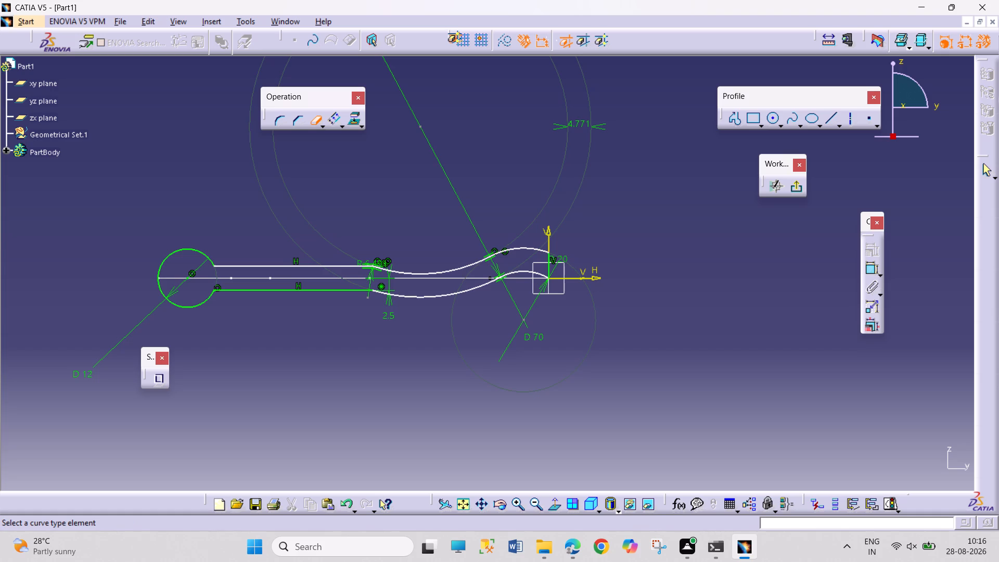
left_click(318, 121)
Constrain the 70 mm diameter arc tangent to the lower straight line of the keyhole outline.
left_click(383, 296)
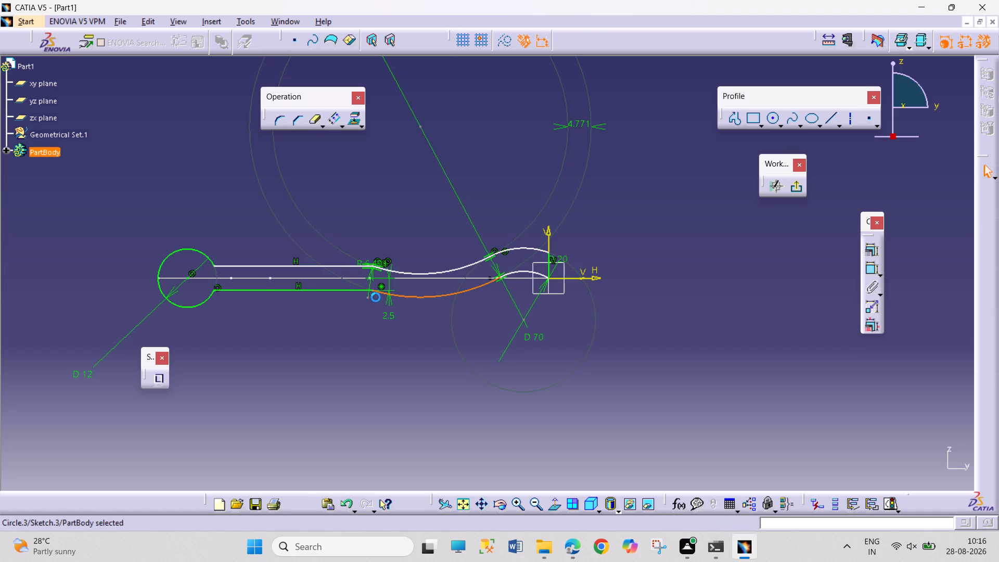
left_click(361, 292, "ctrl")
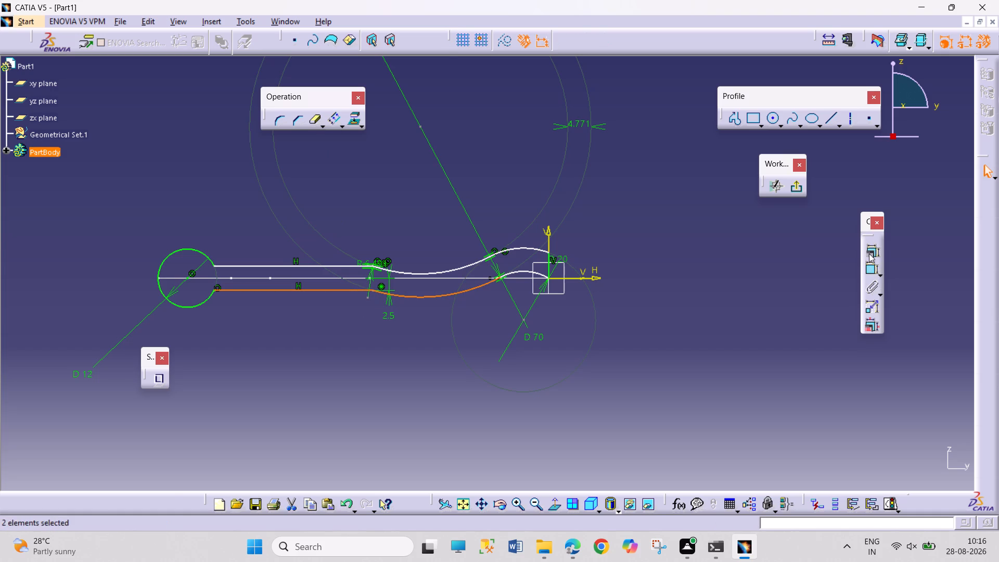
left_click(869, 253)
left_click(910, 376)
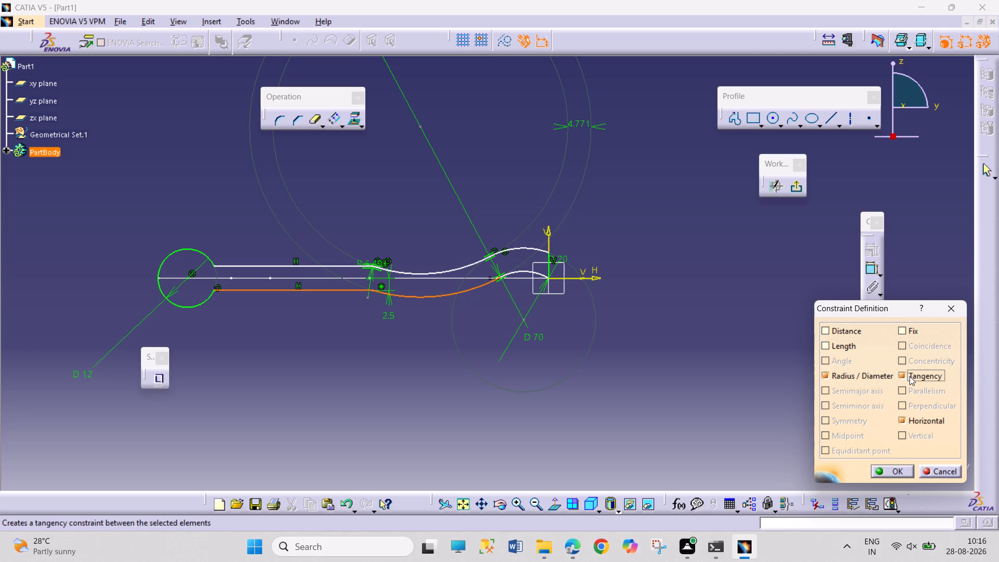
left_click(877, 469)
left_click(656, 381)
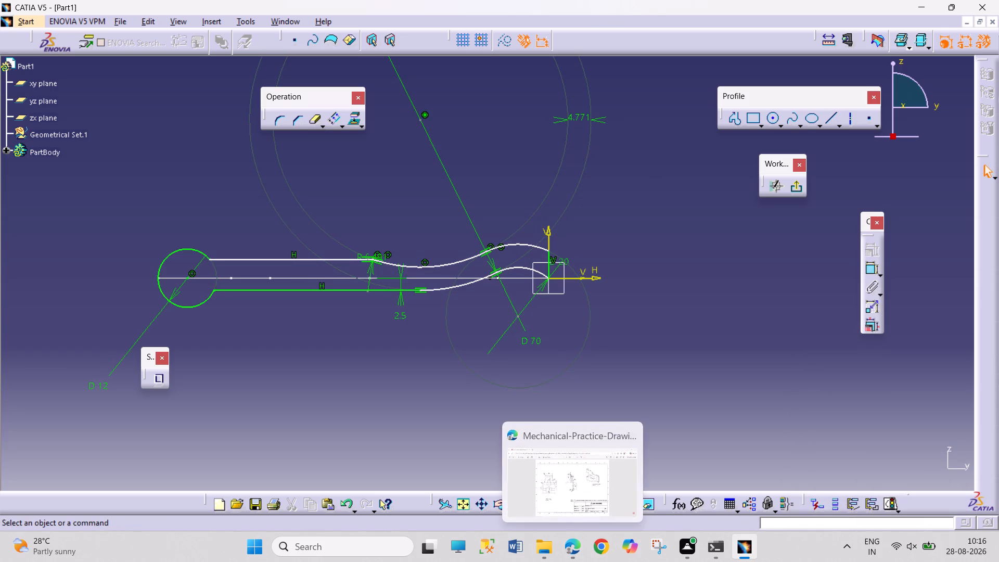
Delete the short vertical line at the sketch origin.
right_click(549, 264)
left_click(575, 437)
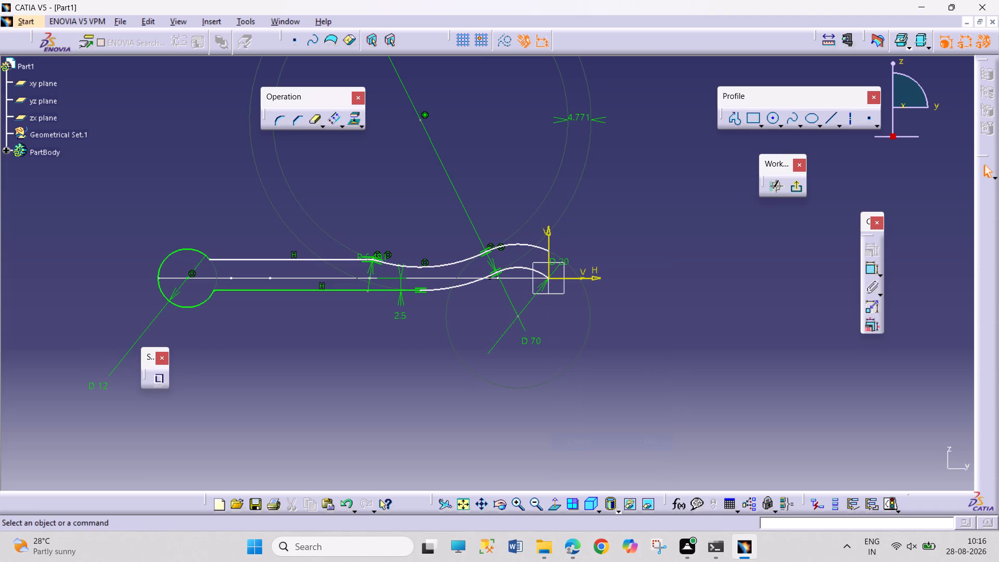
Draw a slanted end line about 4.77 mm long from the sketch origin to the outer offset arc's circle.
left_click(825, 122)
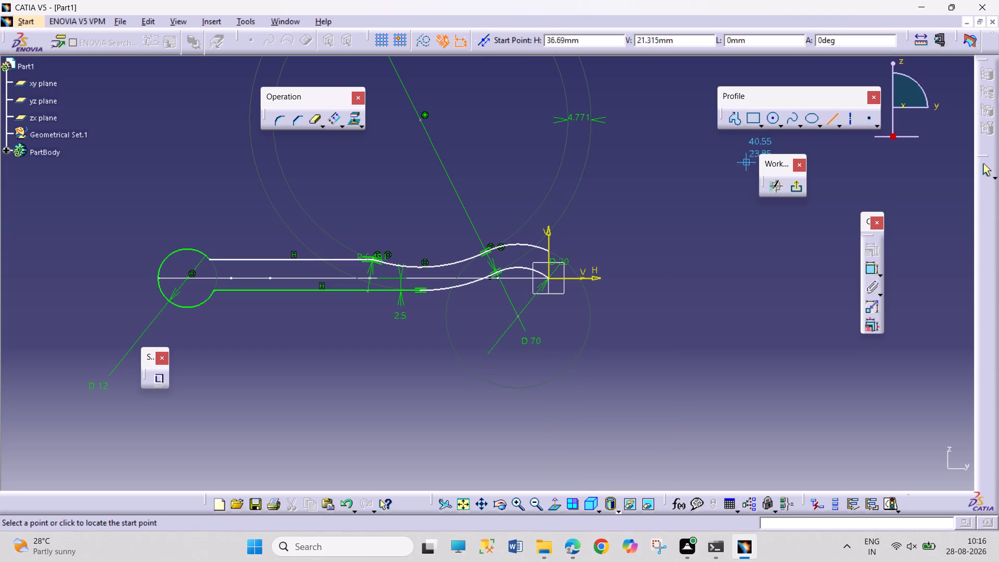
left_click(547, 278)
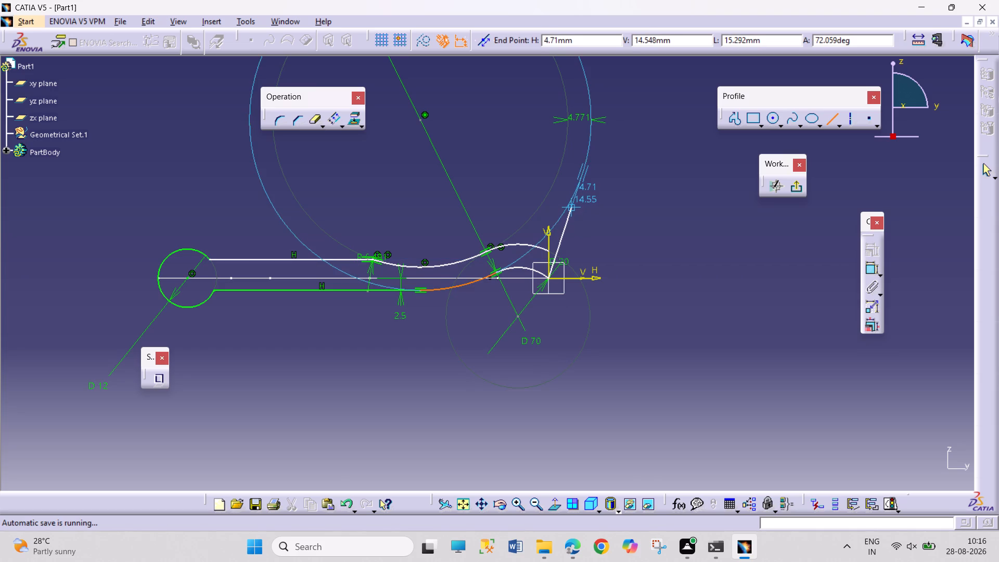
left_click(561, 263)
left_click(606, 227)
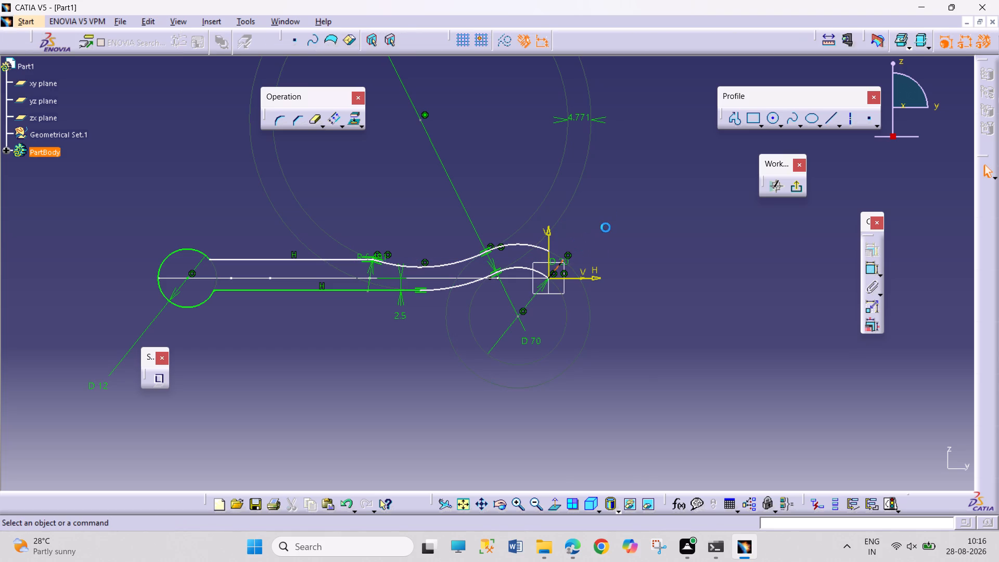
Apply a coincidence constraint between the outer arc's end point and the free end of the slanted line.
left_click(550, 251)
left_click(564, 260, "ctrl")
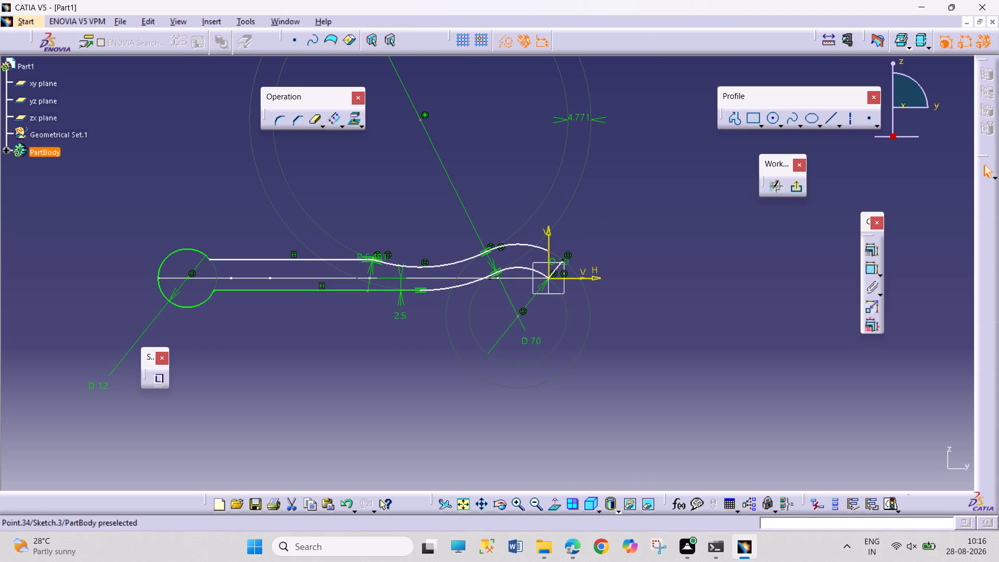
left_click(870, 249)
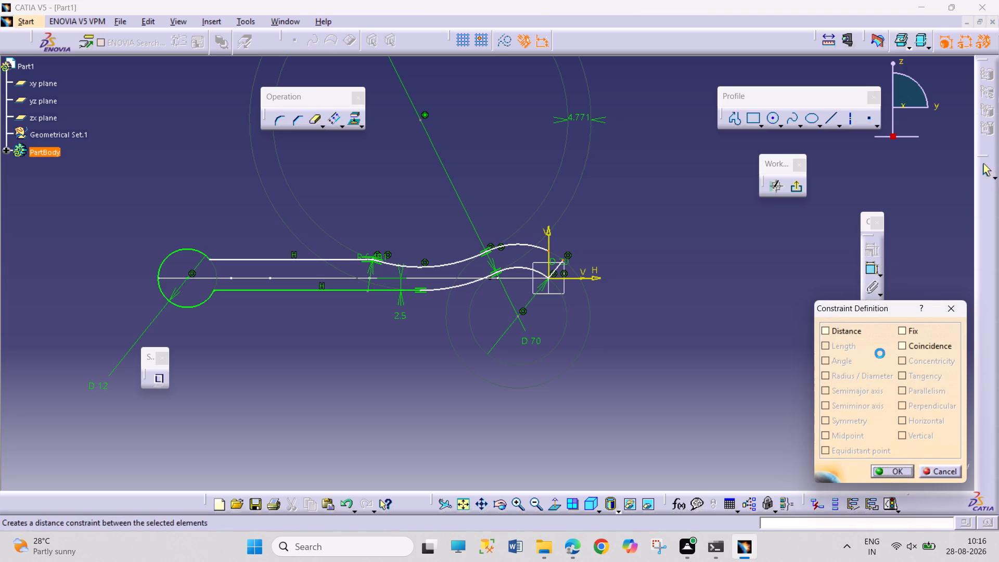
left_click(908, 347)
left_click(872, 468)
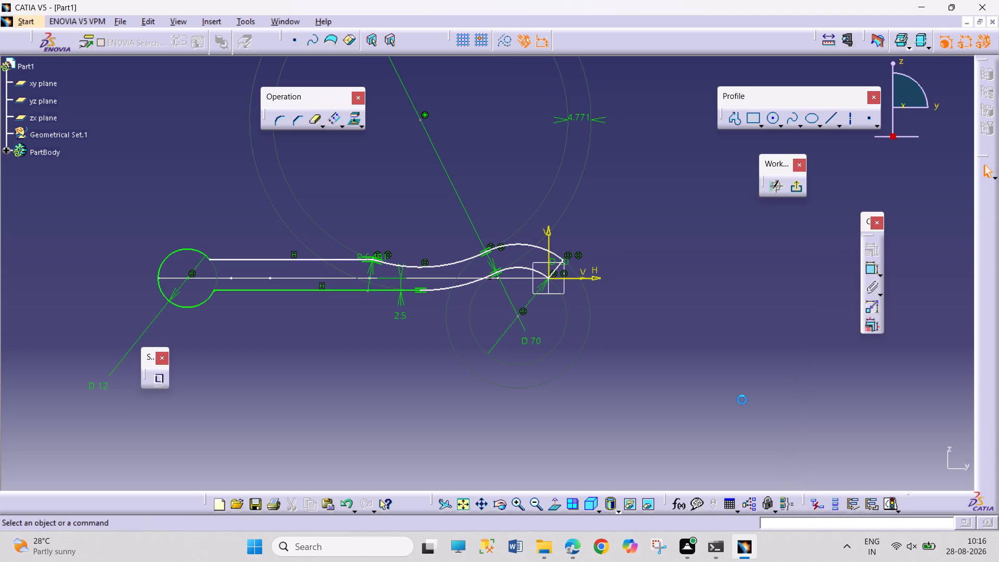
left_click(741, 399)
Adjust the curved portion freehand, shifting the upper curve slightly toward the origin and the lower line-arc junction toward the keyhole.
left_click_drag(396, 266, 408, 266)
left_click(452, 290)
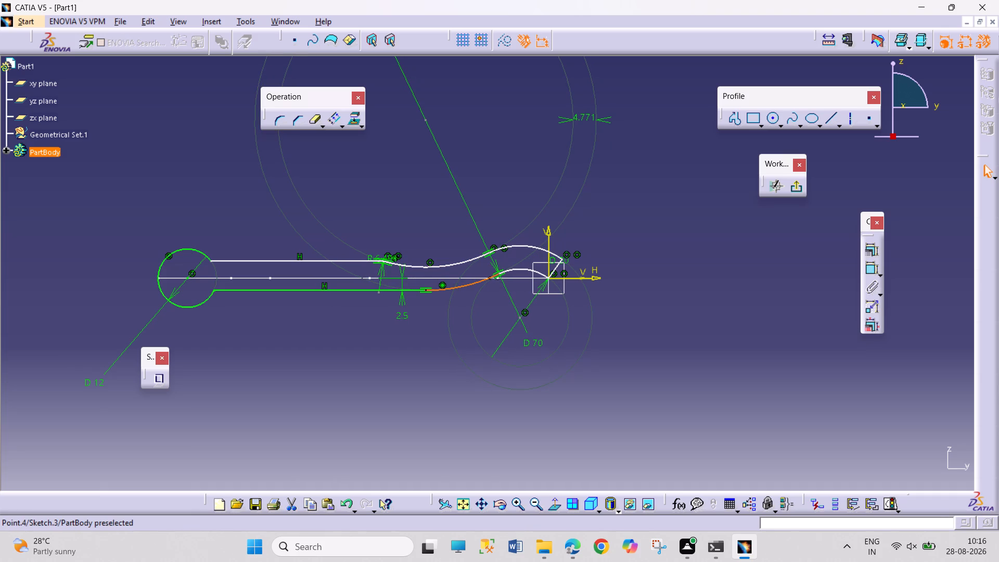
left_click_drag(426, 289, 411, 289)
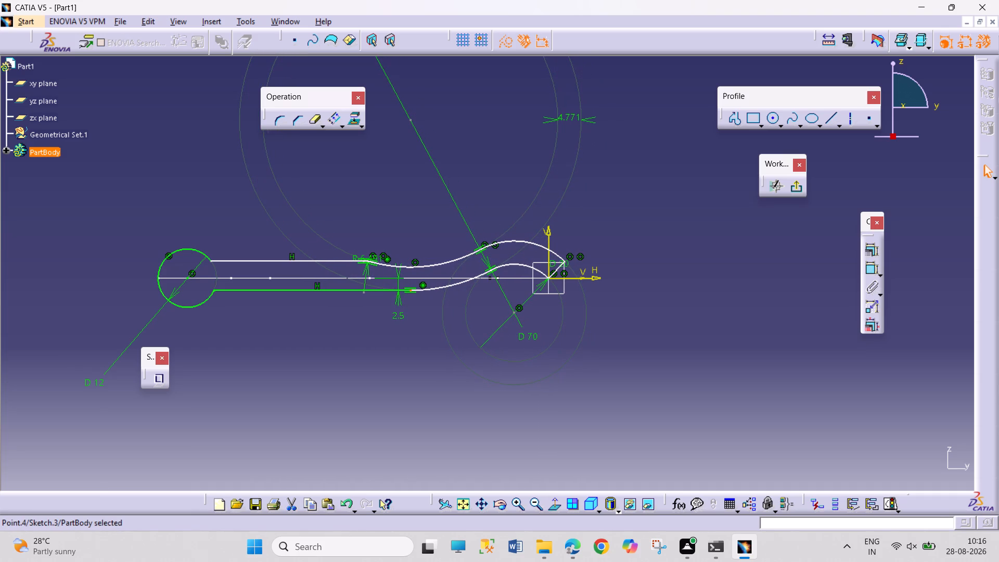
left_click(648, 364)
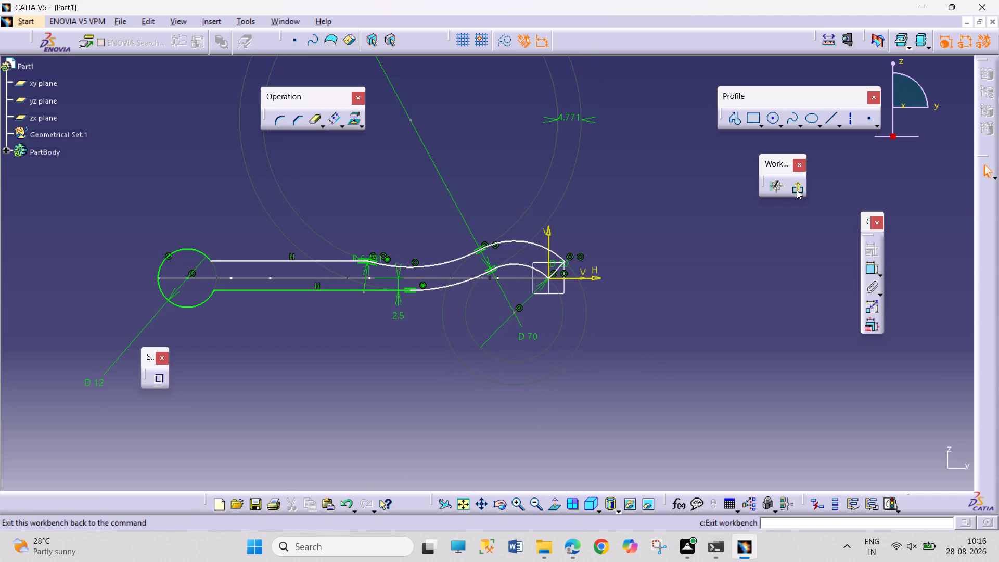
Exit the side-profile sketch and return to the 3D part view.
left_click(797, 190)
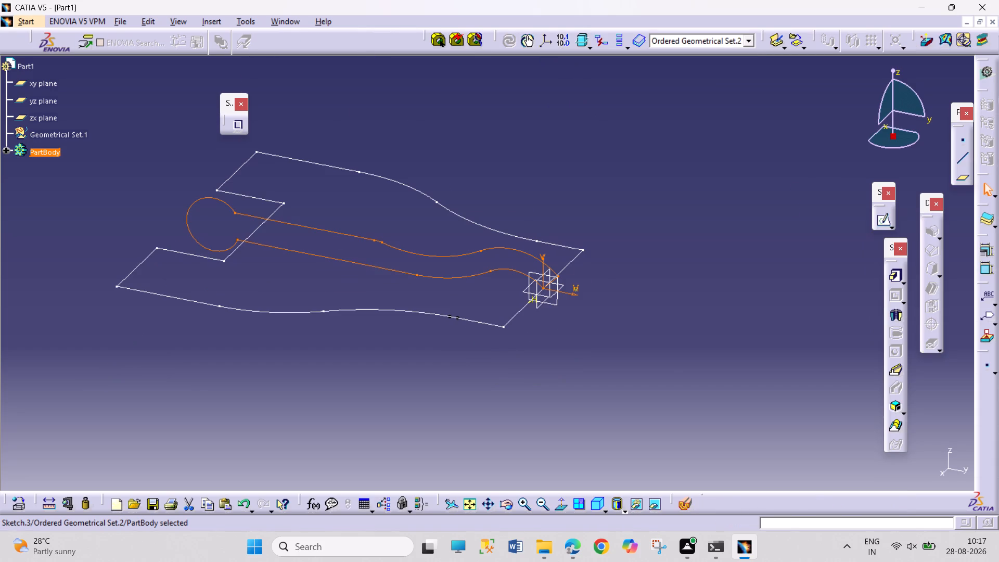
left_click(666, 369)
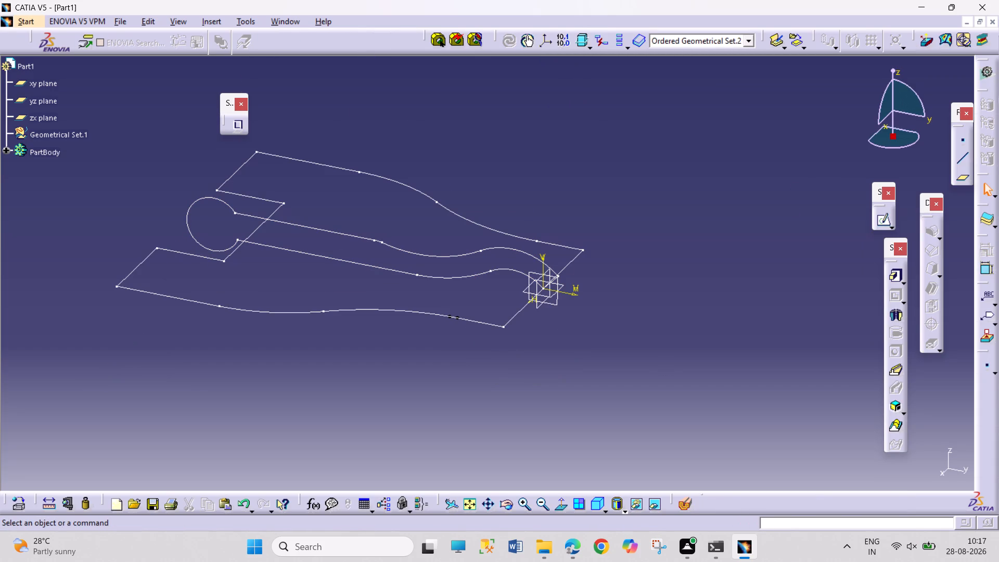
left_click(721, 391)
Reopen the xy-plane outline sketch and make the positive-H side's short vertical line tangent to its adjoining concave arc.
double_click(464, 322)
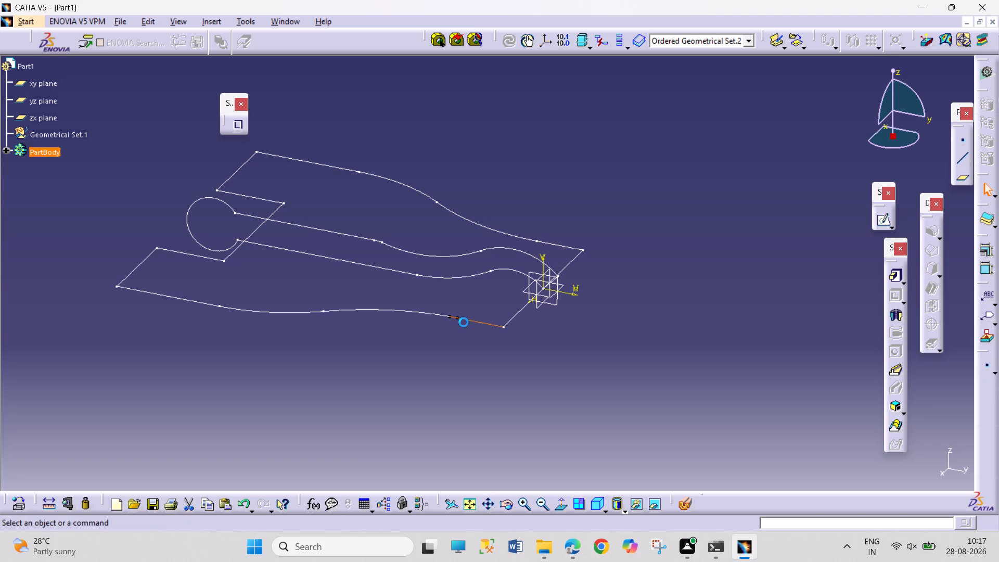
middle_click_drag(647, 347, 648, 285, "ctrl")
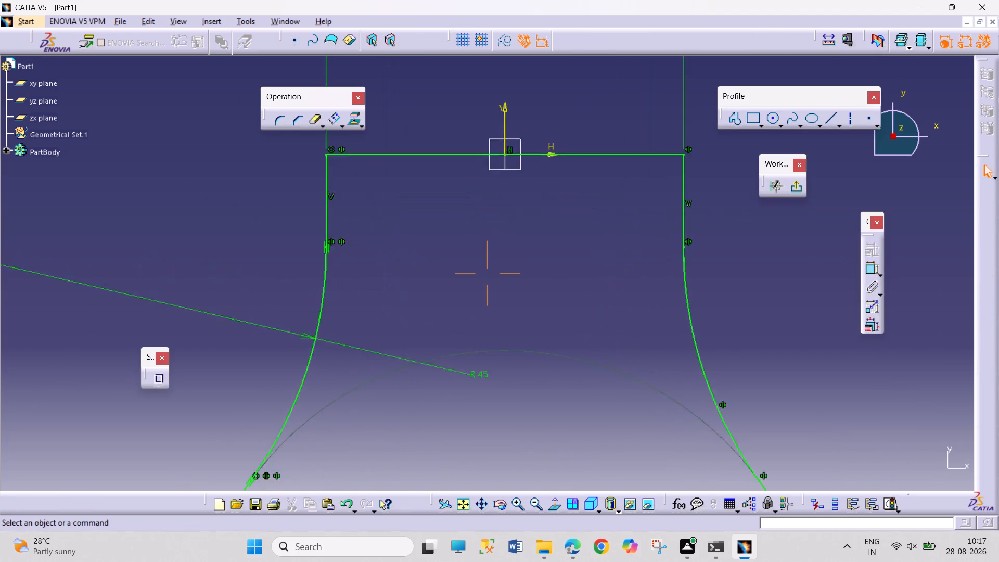
middle_click_drag(648, 285, 661, 222, "ctrl")
middle_click_drag(667, 279, 319, 276)
middle_click_drag(637, 338, 637, 318, "ctrl")
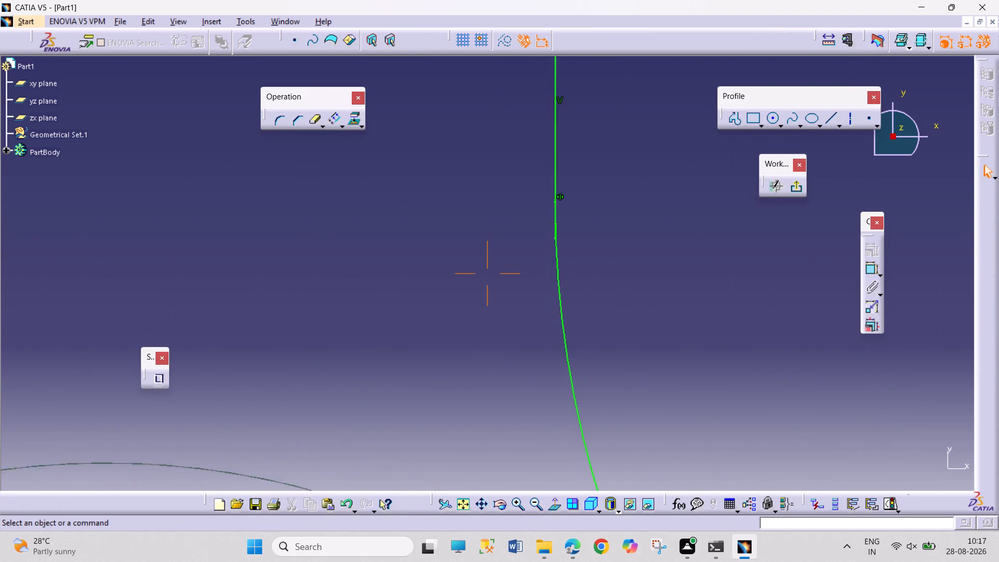
middle_click_drag(637, 318, 637, 227, "ctrl")
middle_click_drag(701, 213, 697, 187, "ctrl")
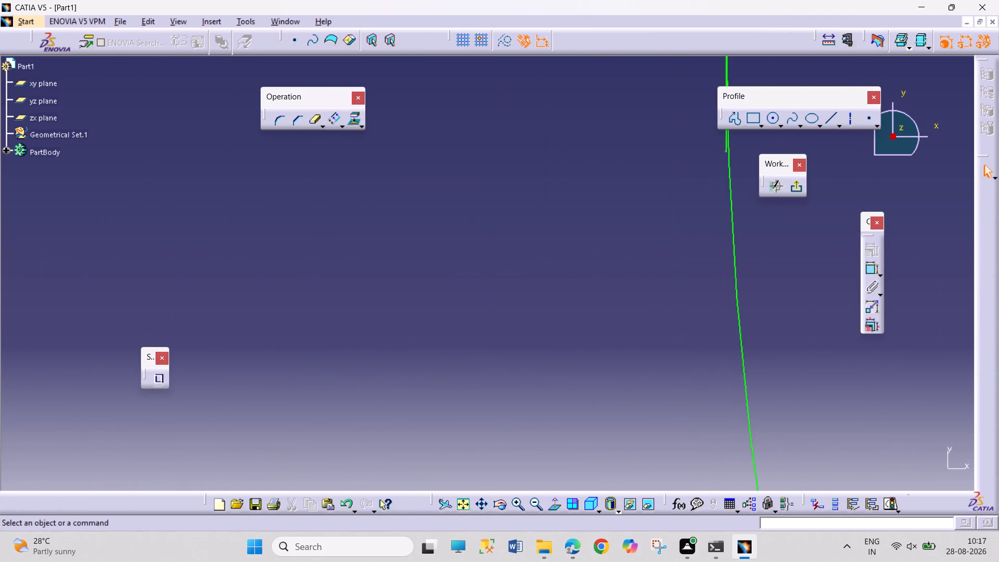
middle_click_drag(684, 189, 458, 344)
middle_click_drag(539, 290, 540, 211, "ctrl")
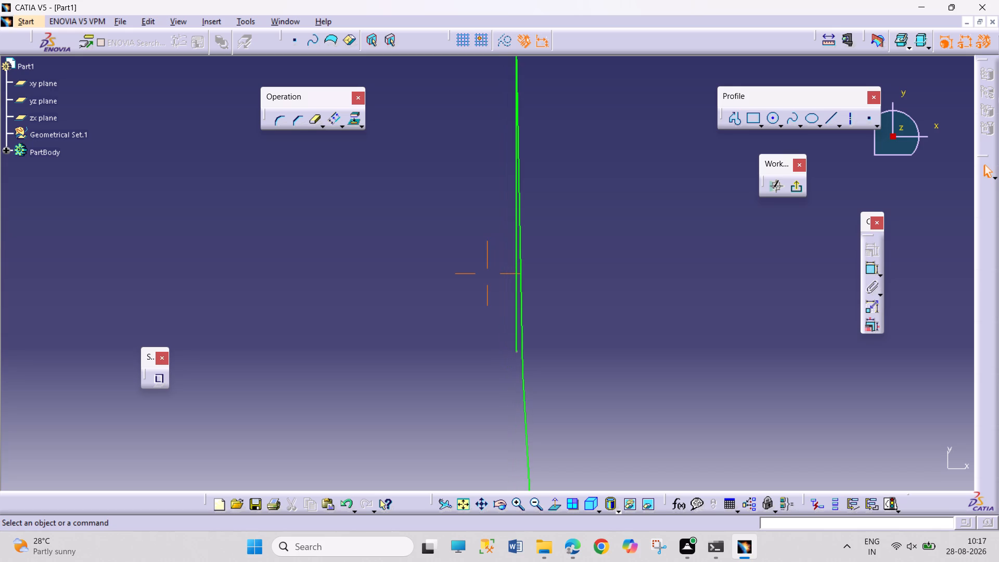
left_click(521, 262)
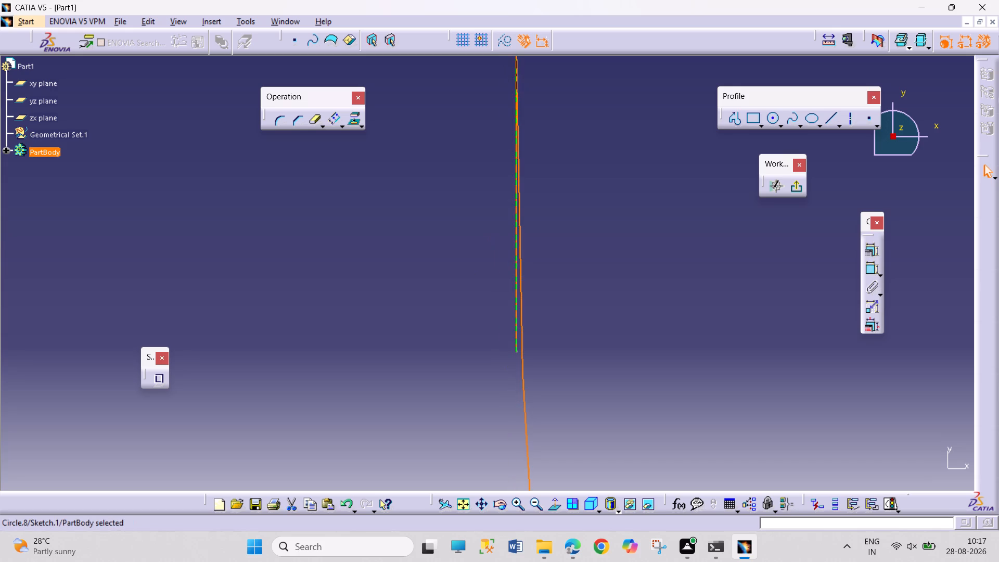
left_click(513, 273, "ctrl")
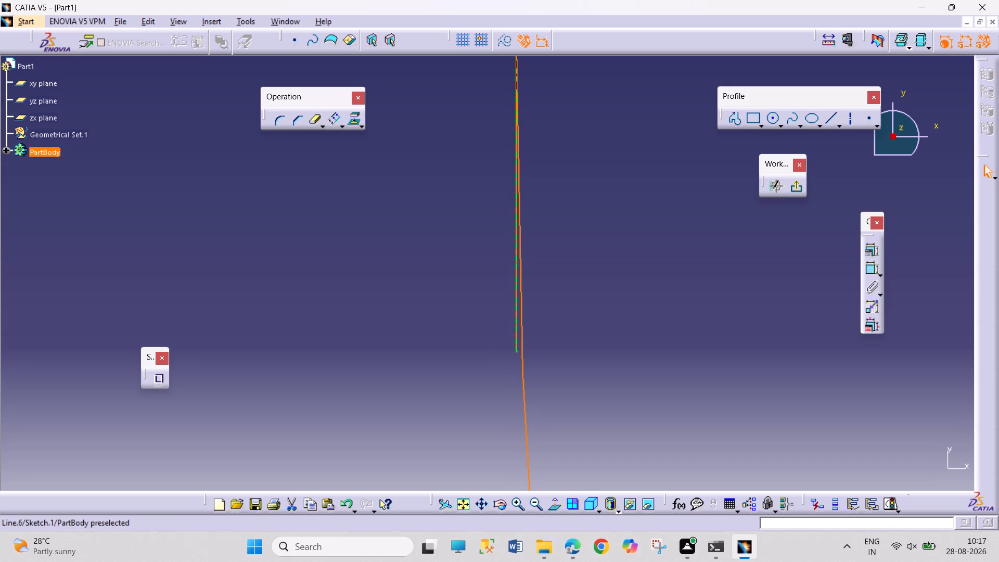
left_click(515, 335, "ctrl")
left_click(875, 250)
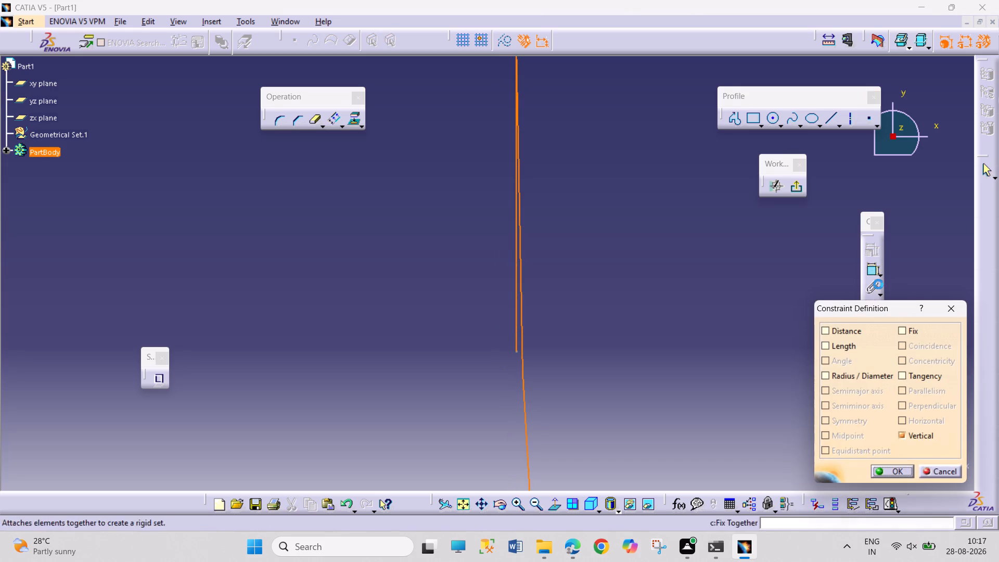
left_click(910, 374)
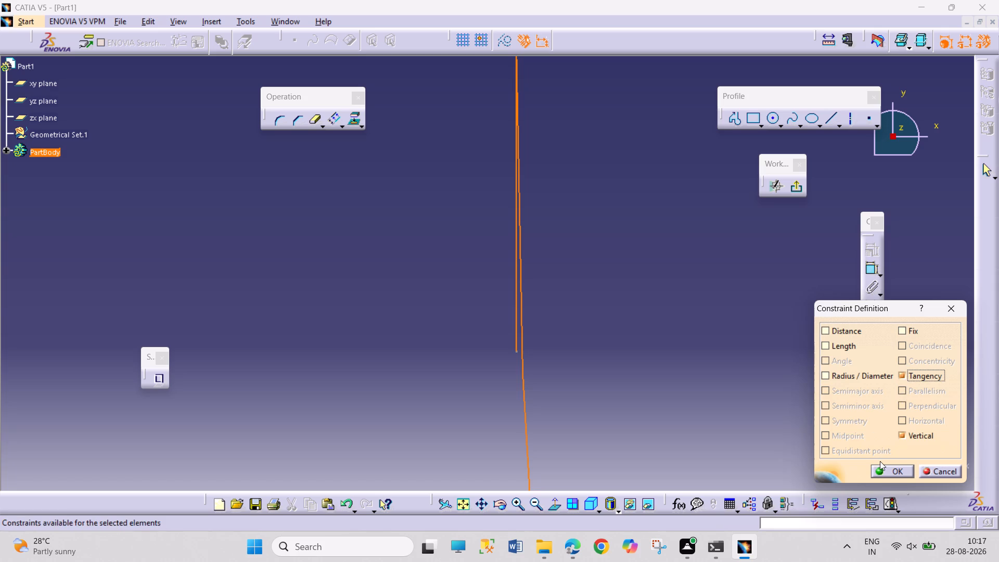
left_click(880, 466)
Quick Trim the vertical line's excess end beyond the tangent point with the arc, and exit the outline sketch.
middle_click_drag(701, 311, 652, 418, "ctrl")
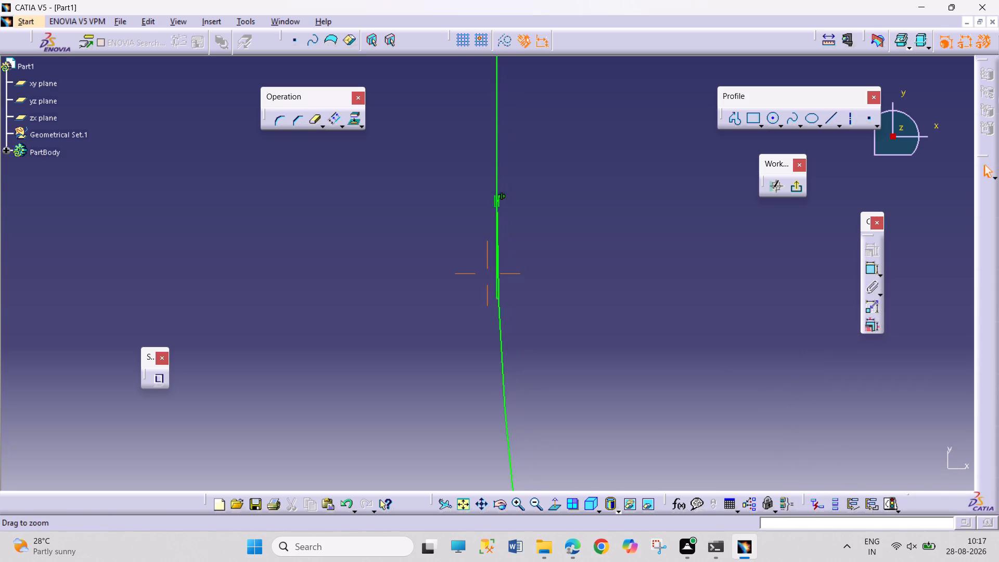
middle_click_drag(652, 418, 660, 375, "ctrl")
left_click(309, 122)
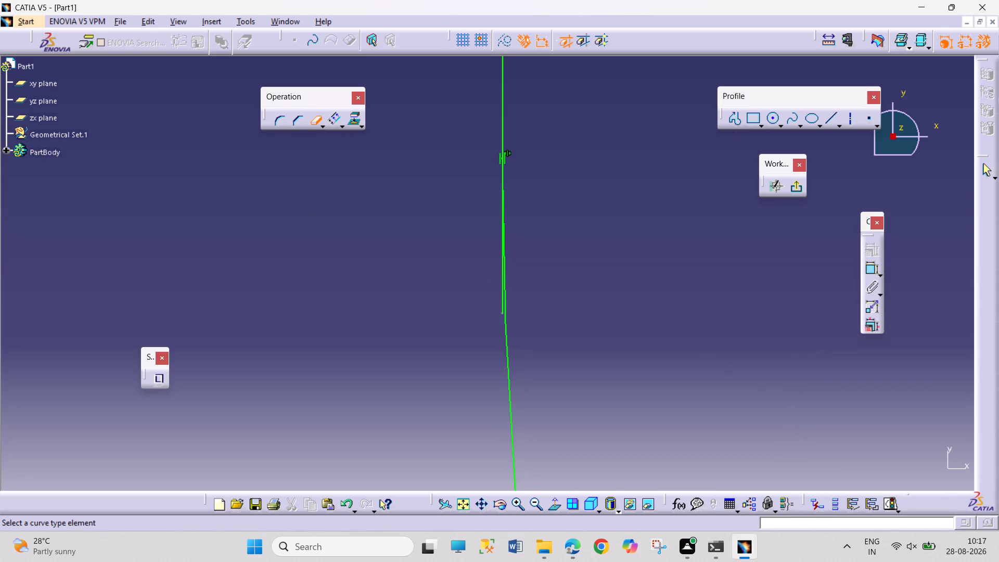
left_click(502, 295)
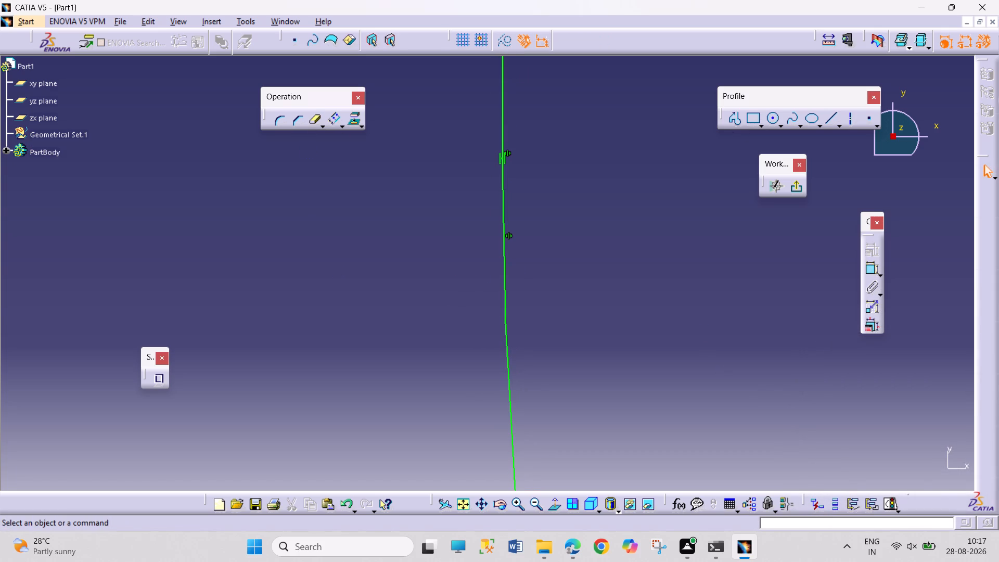
middle_click_drag(557, 204, 523, 430, "ctrl")
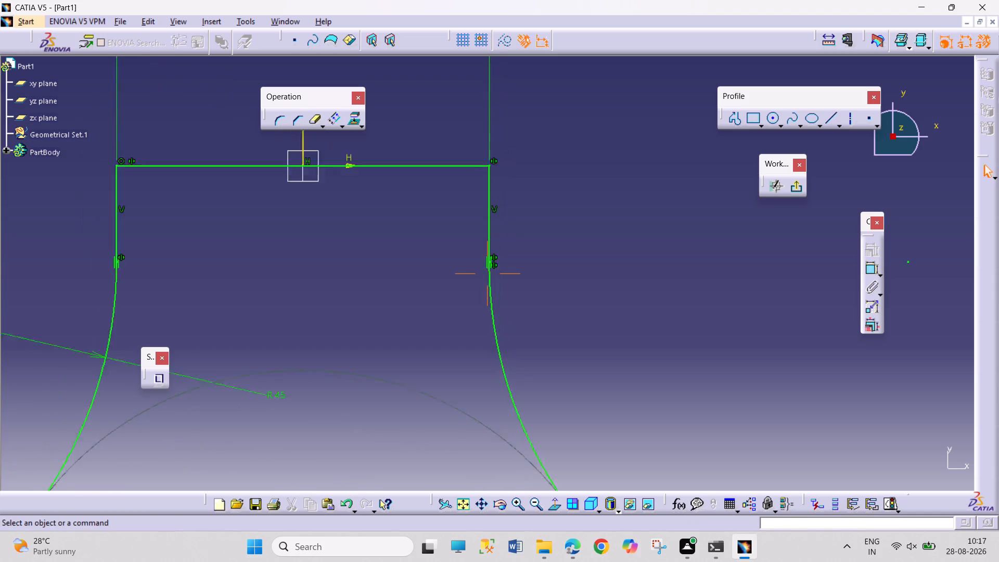
middle_click_drag(523, 430, 490, 504, "ctrl")
middle_click_drag(470, 403, 536, 210)
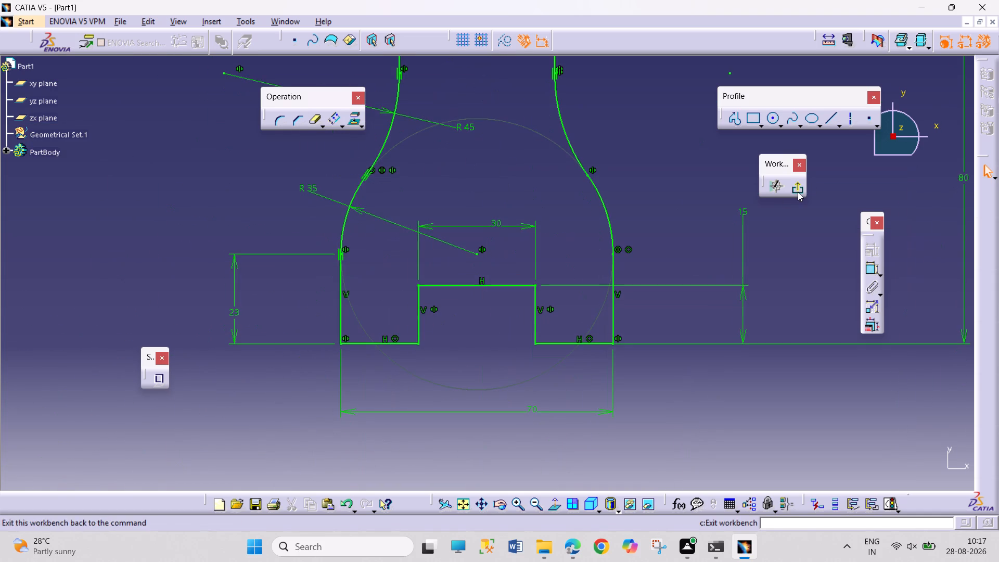
left_click(798, 192)
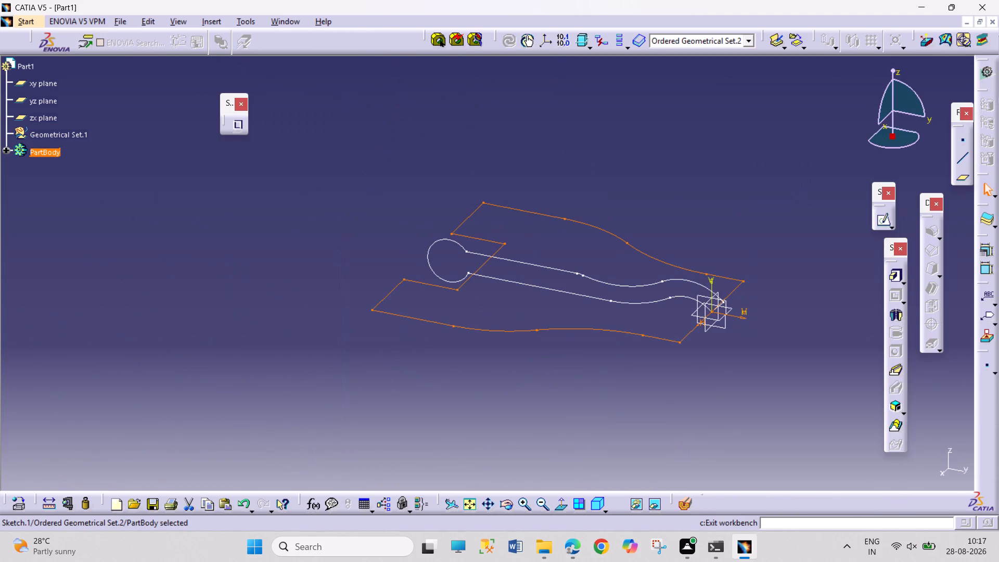
left_click(785, 201)
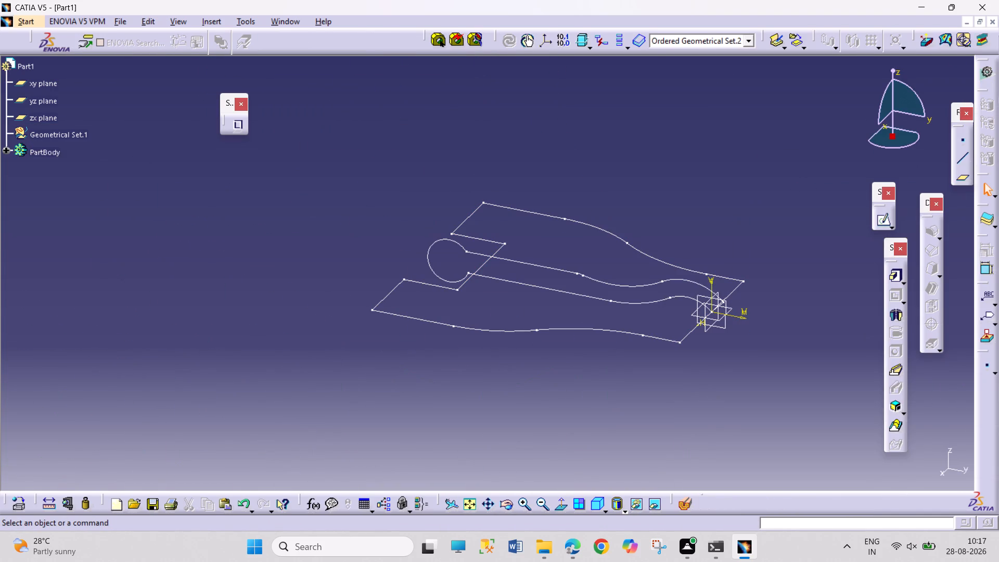
Create a Solid Combine from the side-profile sketch and the outline sketch, both normal to profile.
left_click(895, 405)
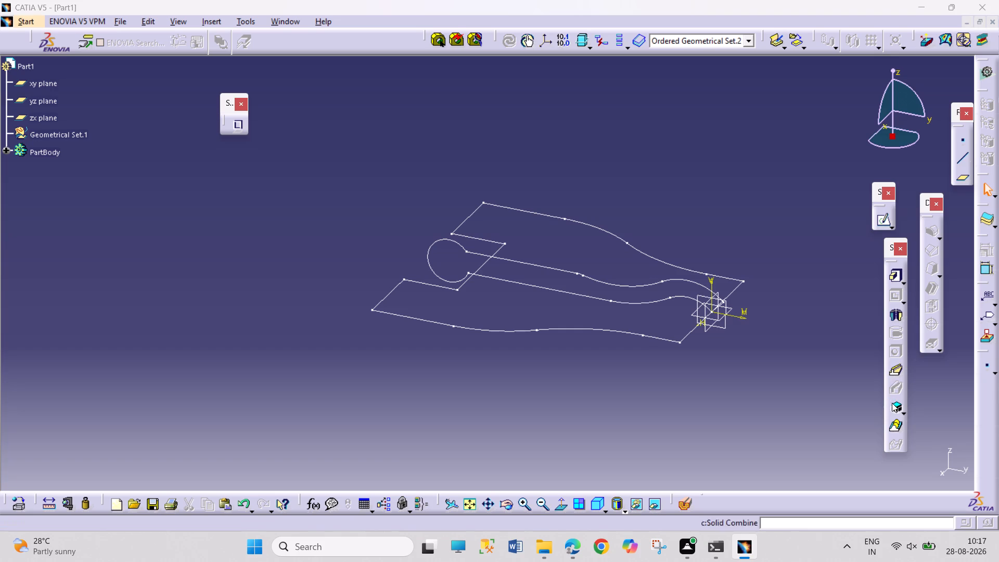
left_click(590, 298)
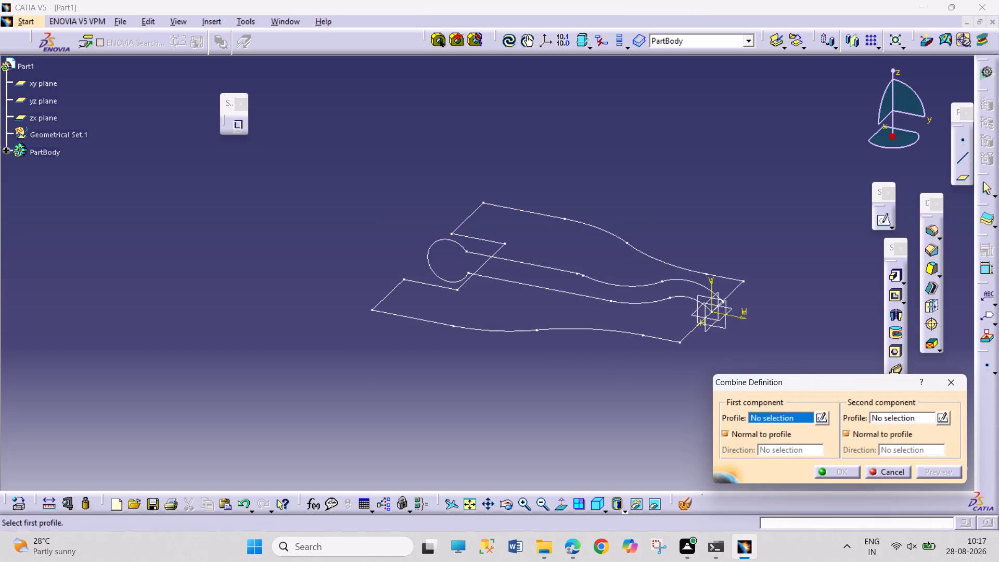
left_click(594, 297)
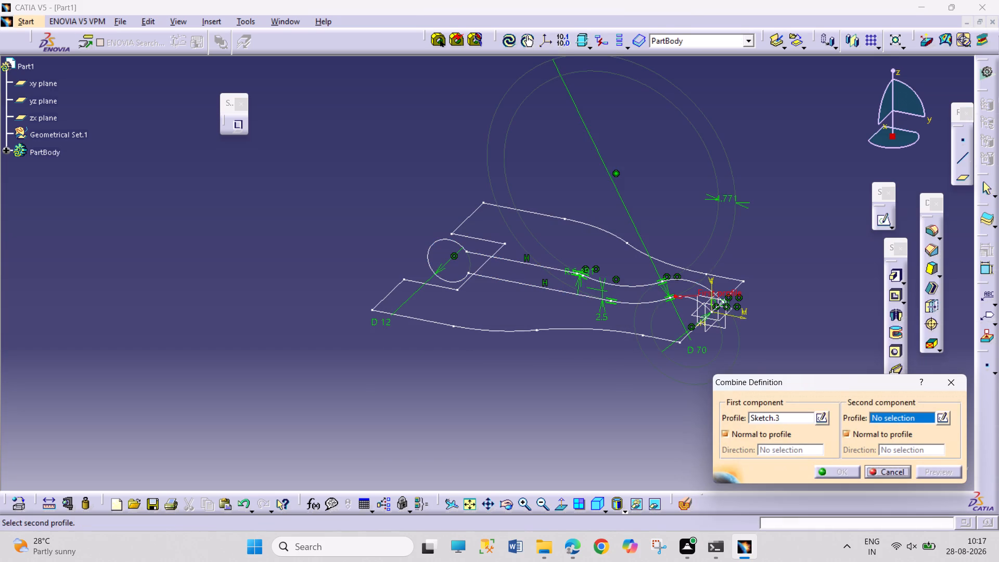
left_click(587, 329)
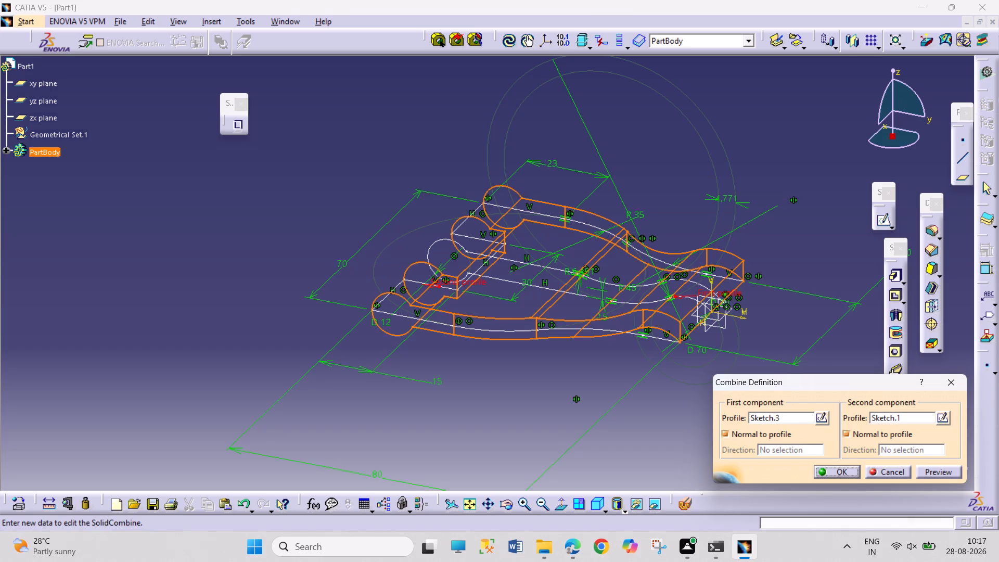
left_click(855, 474)
left_click(655, 426)
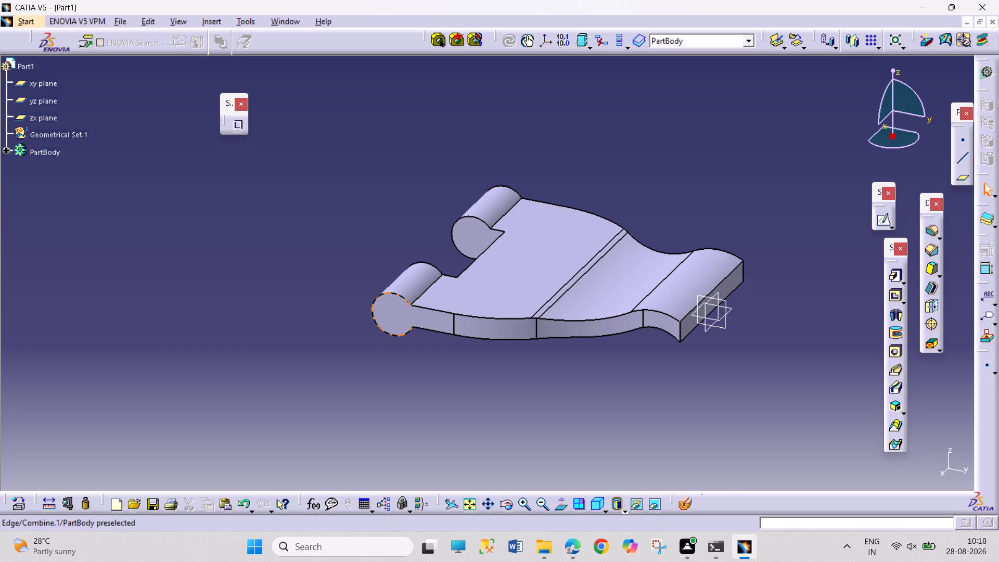
Start a sketch on the near barrel's flat end face and draw a circle about 5 mm in diameter near its centre.
left_click(408, 306)
left_click(882, 225)
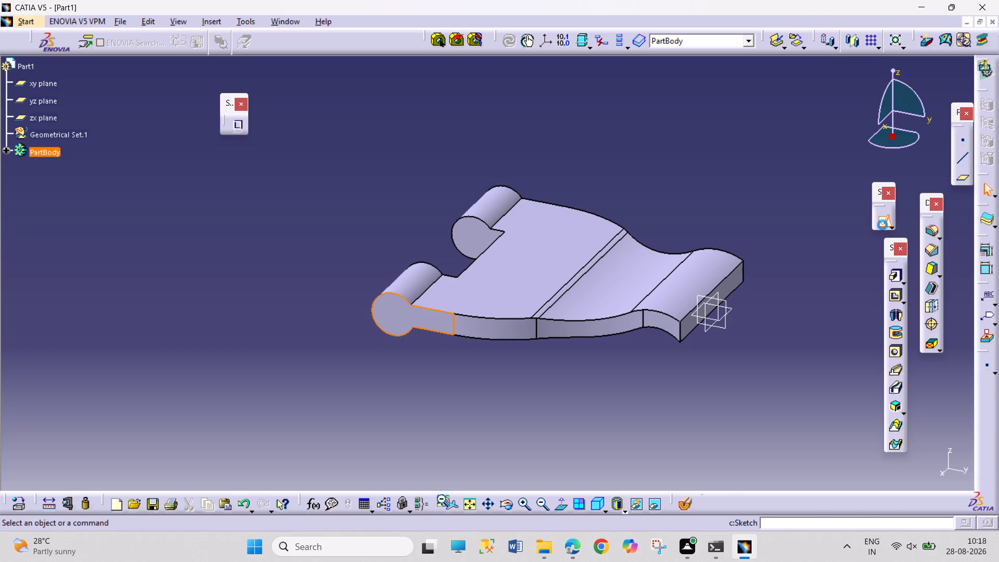
left_click(461, 508)
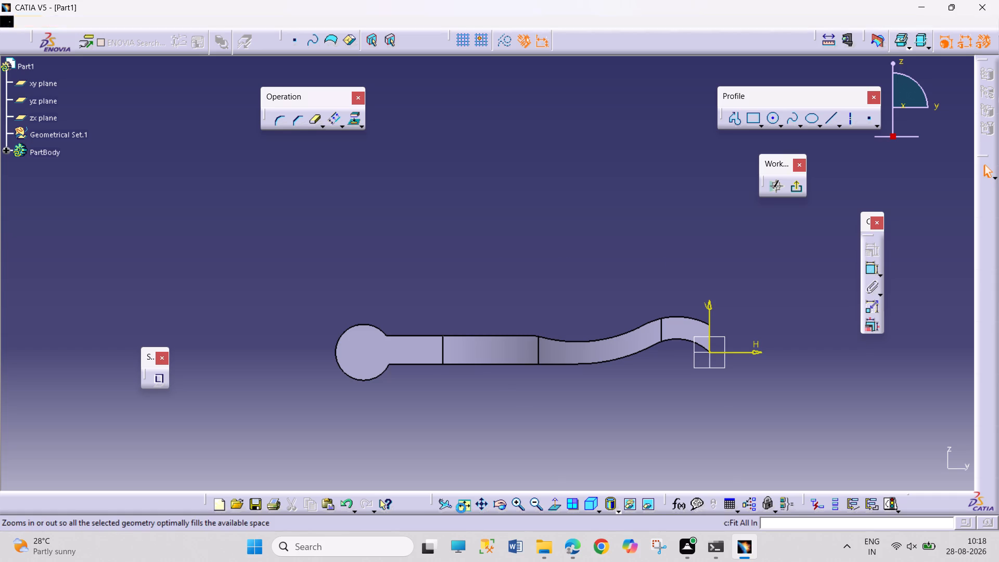
left_click(518, 506)
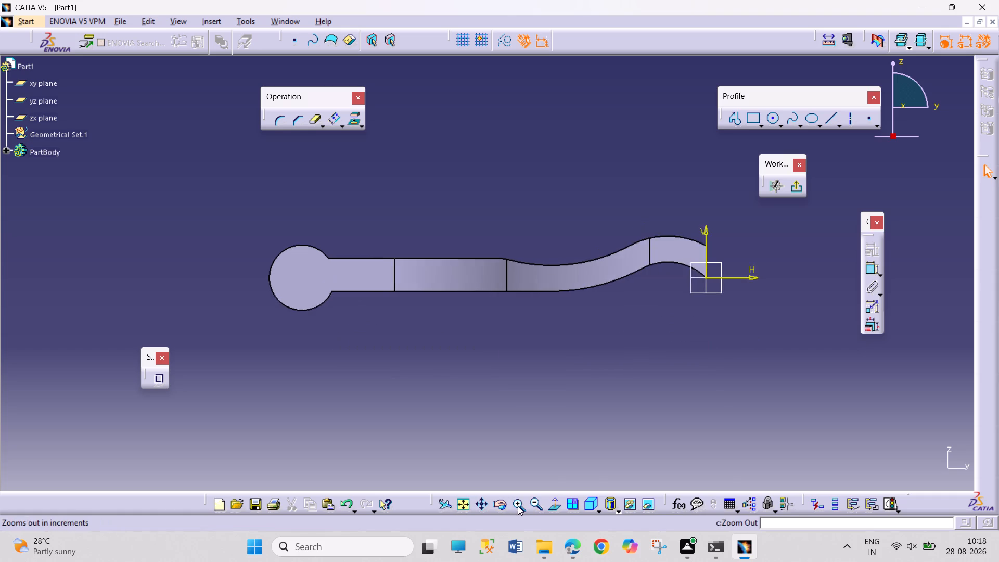
left_click(518, 506)
left_click(482, 505)
left_click_drag(481, 416, 646, 419)
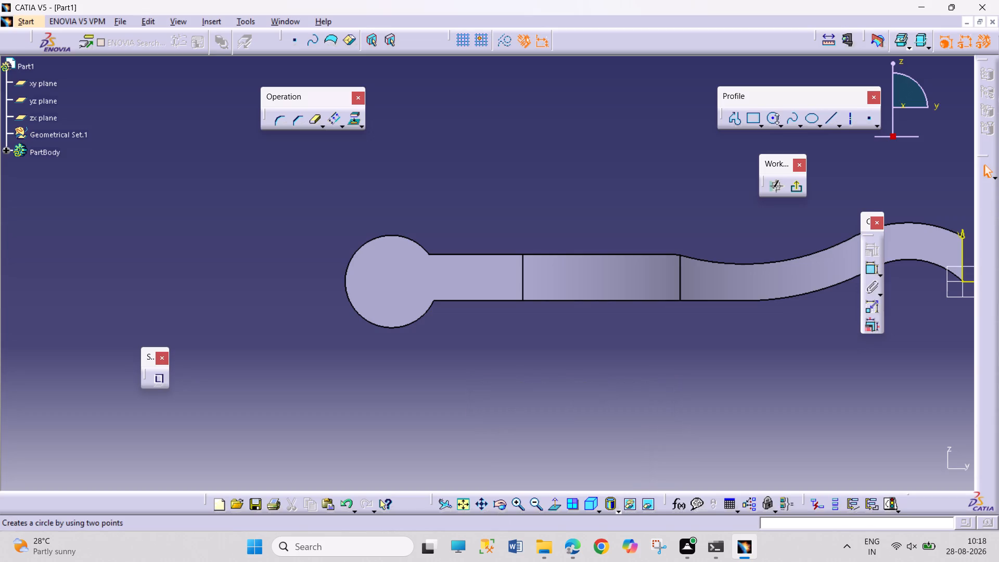
left_click(772, 117)
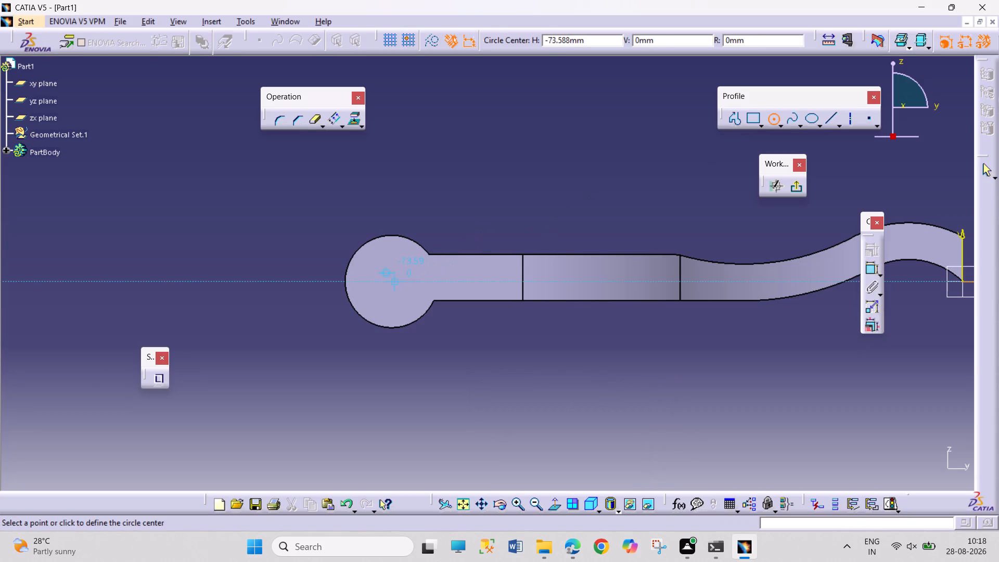
left_click(392, 280)
left_click(410, 292)
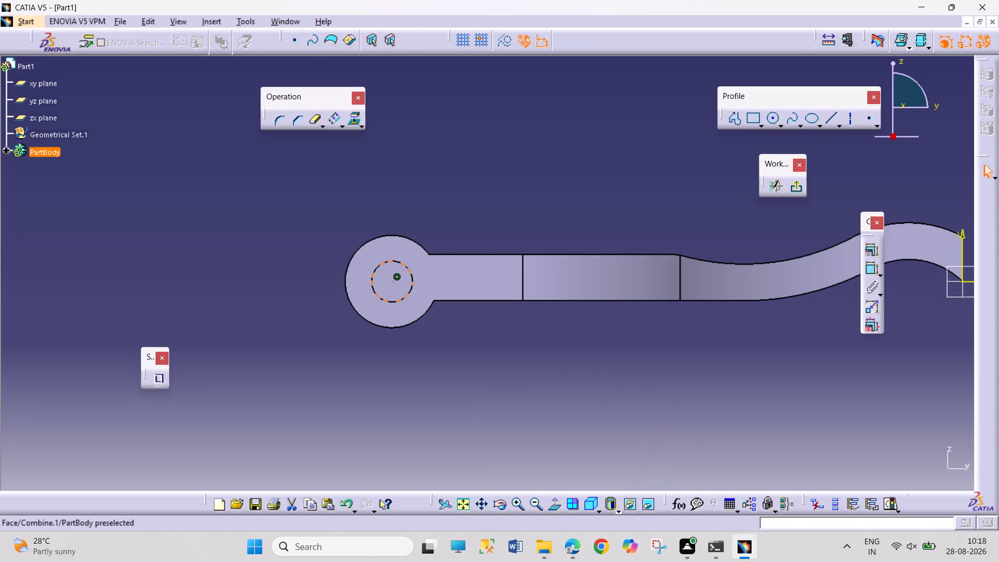
Dimension the circle's diameter and set it to 6 mm.
left_click(867, 272)
left_click(432, 353)
double_click(436, 346)
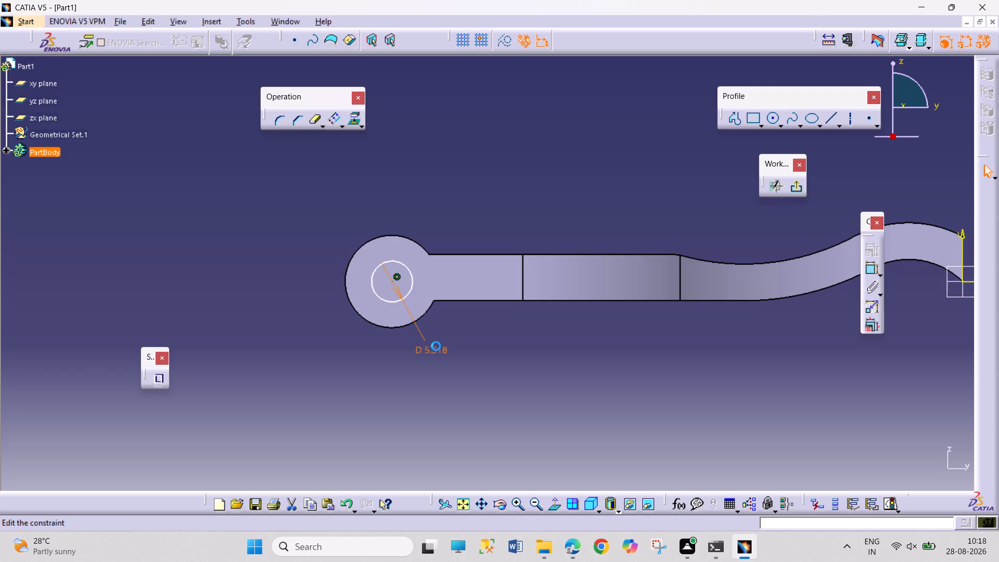
key("6")
key("Return")
left_click(475, 352)
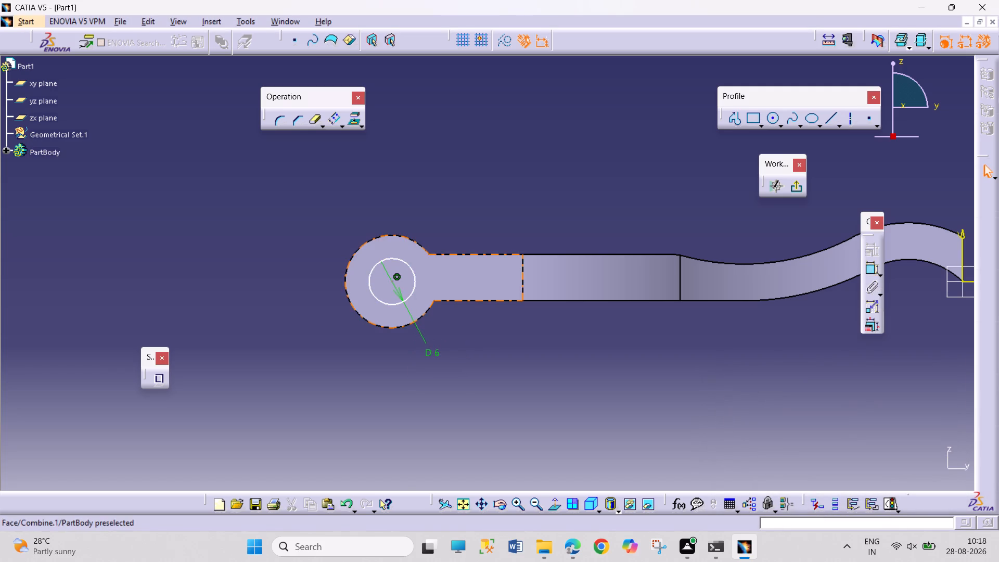
Make the 6 mm circle concentric with the barrel's outer round edge, and exit the sketch.
left_click(413, 280)
left_click(409, 240, "ctrl")
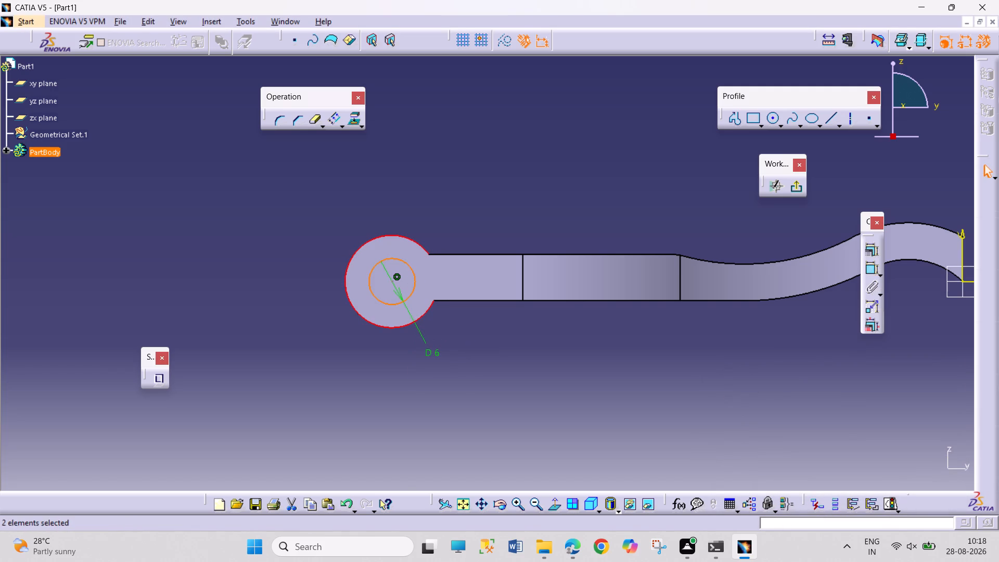
left_click(873, 253)
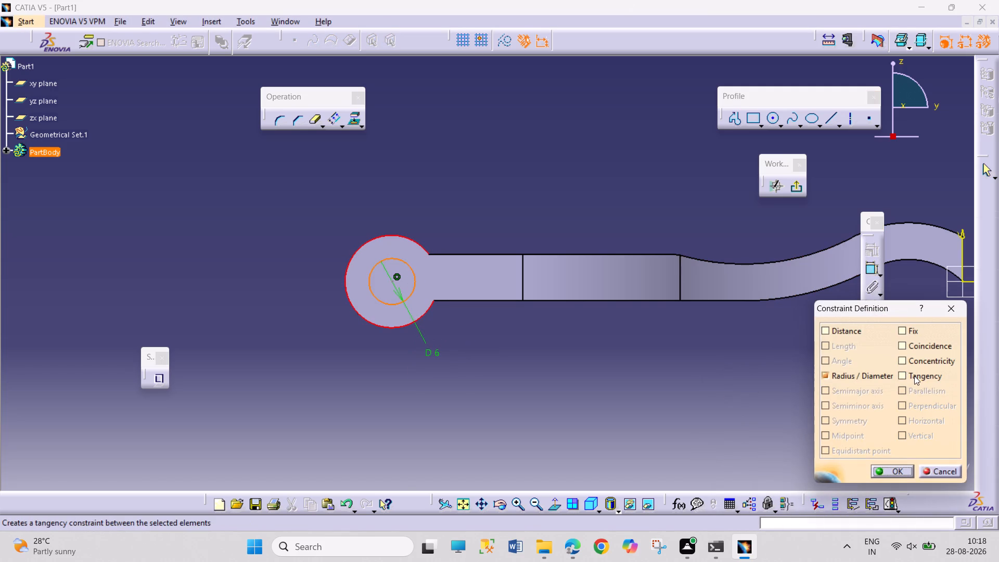
left_click(910, 360)
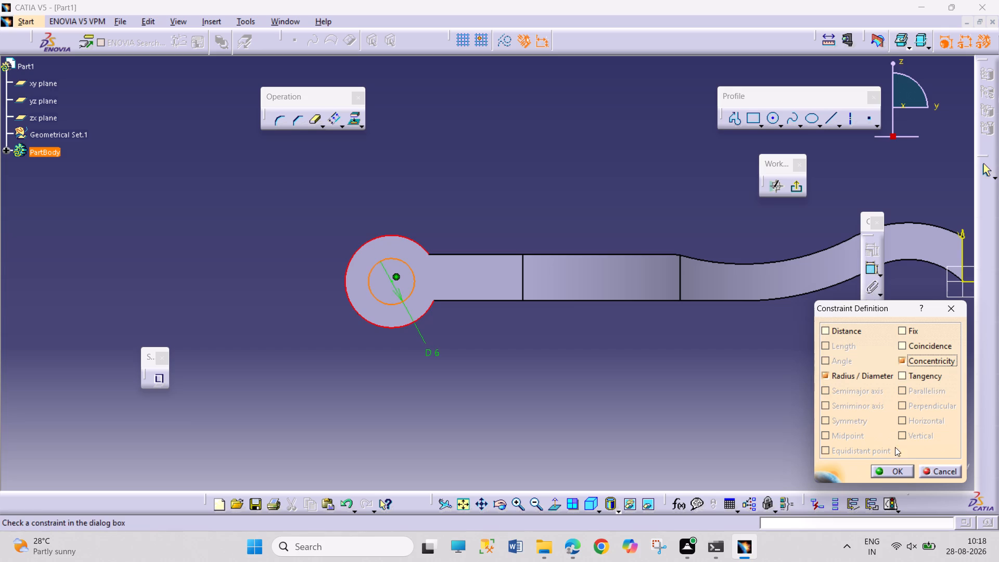
left_click(898, 466)
left_click(792, 195)
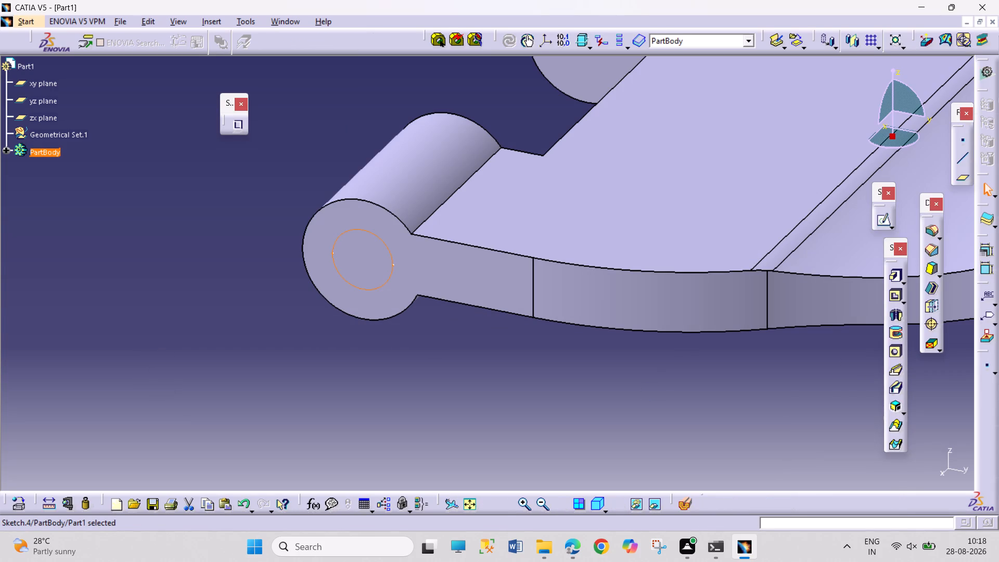
Cut a pocket from the 6 mm circle sketch to a depth of 70 mm through both barrels.
left_click(472, 500)
left_click(523, 506)
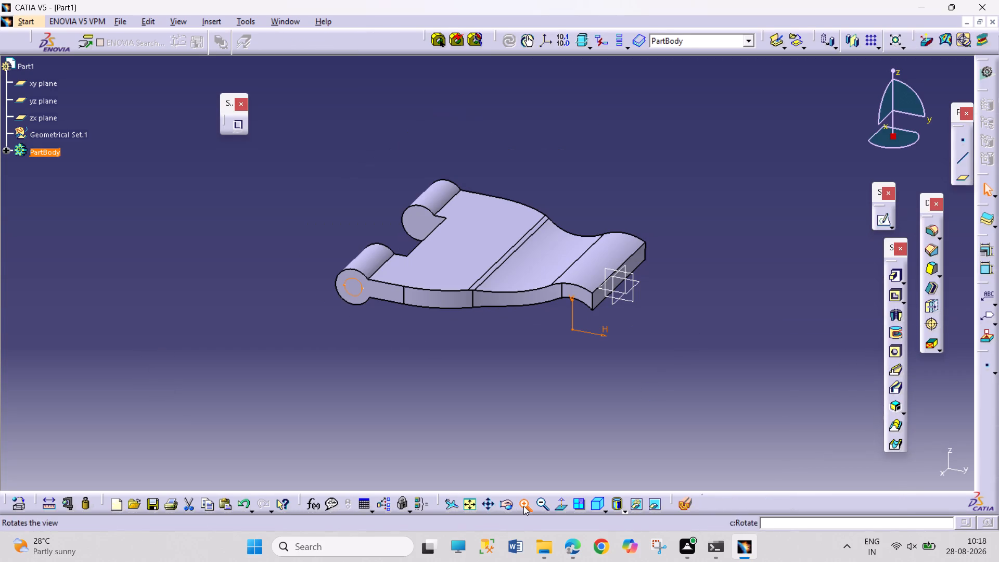
left_click(894, 298)
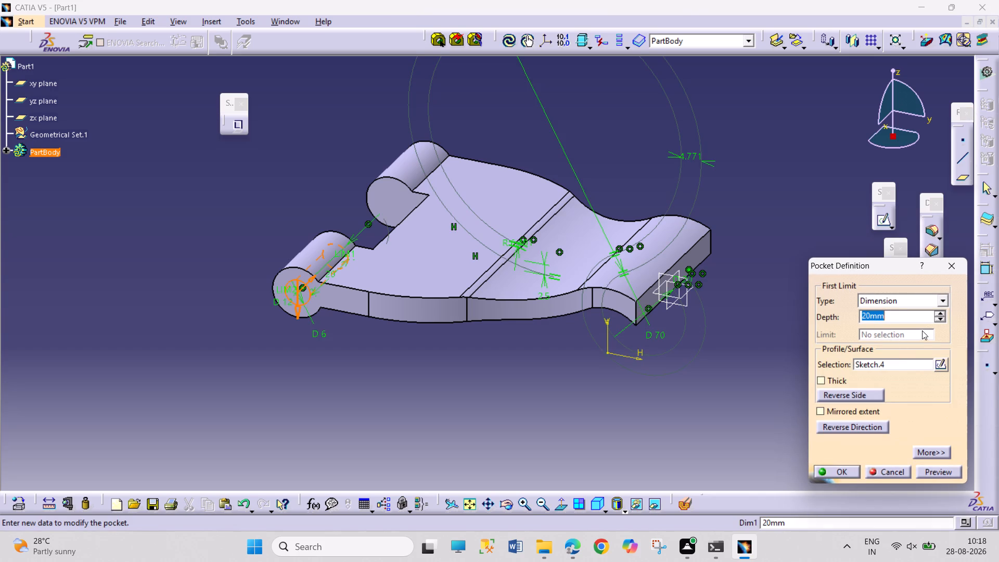
type("70")
key("Return")
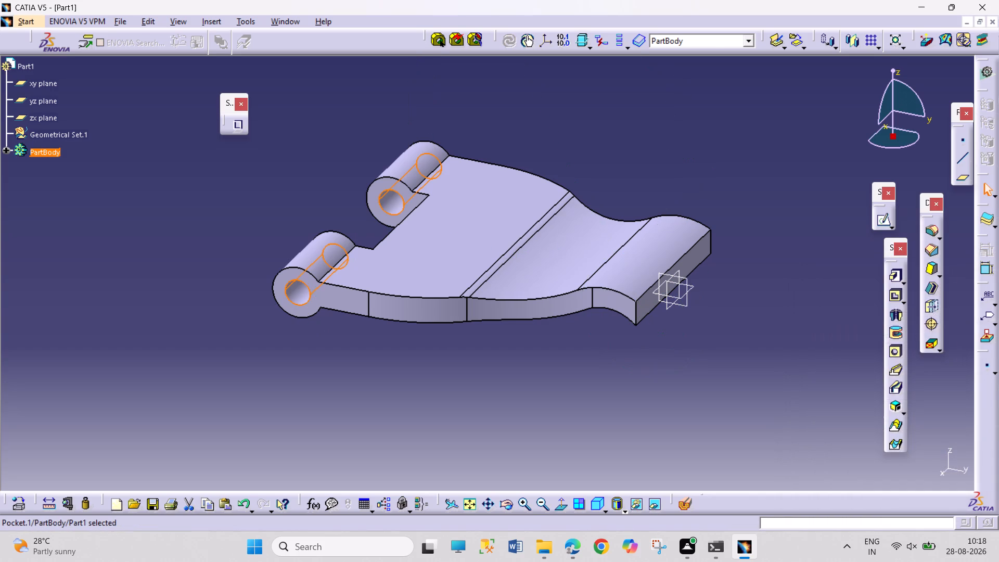
Start a sketch on the bracket's upper flat face, between the barrels and the curved section.
left_click(511, 509)
left_click_drag(656, 423, 530, 390)
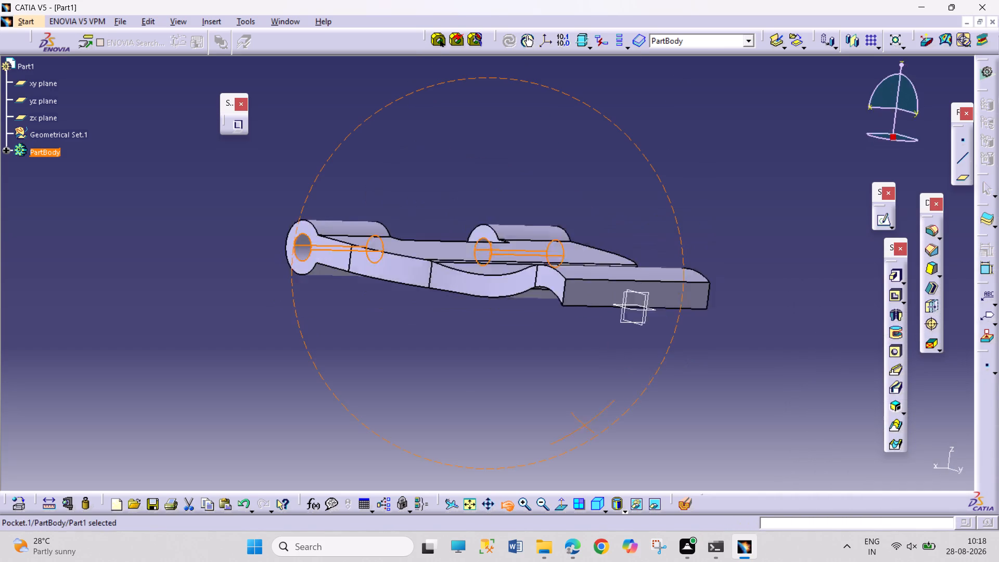
left_click_drag(530, 390, 636, 450)
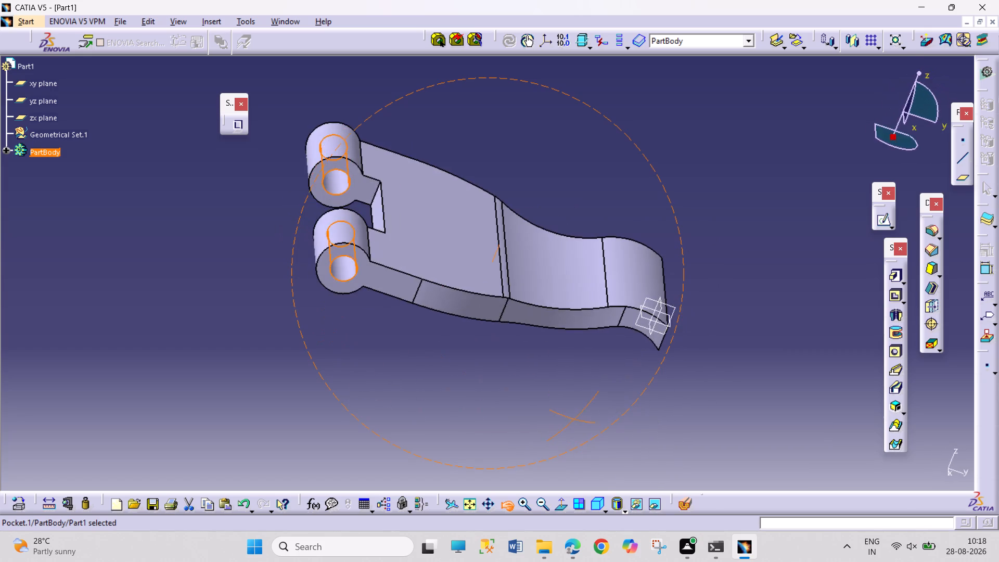
left_click_drag(636, 450, 596, 398)
left_click(428, 379)
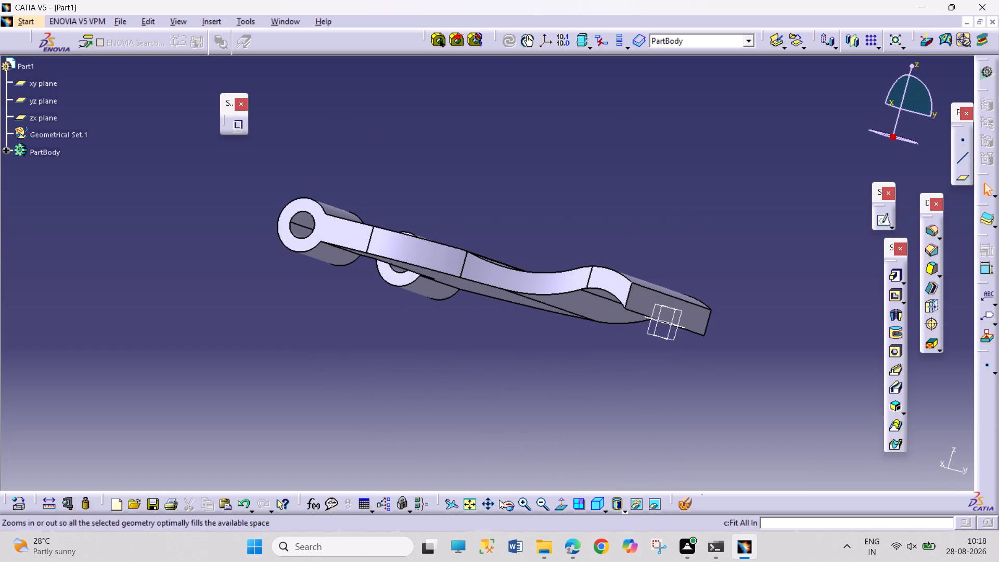
left_click(499, 500)
left_click_drag(388, 335, 503, 449)
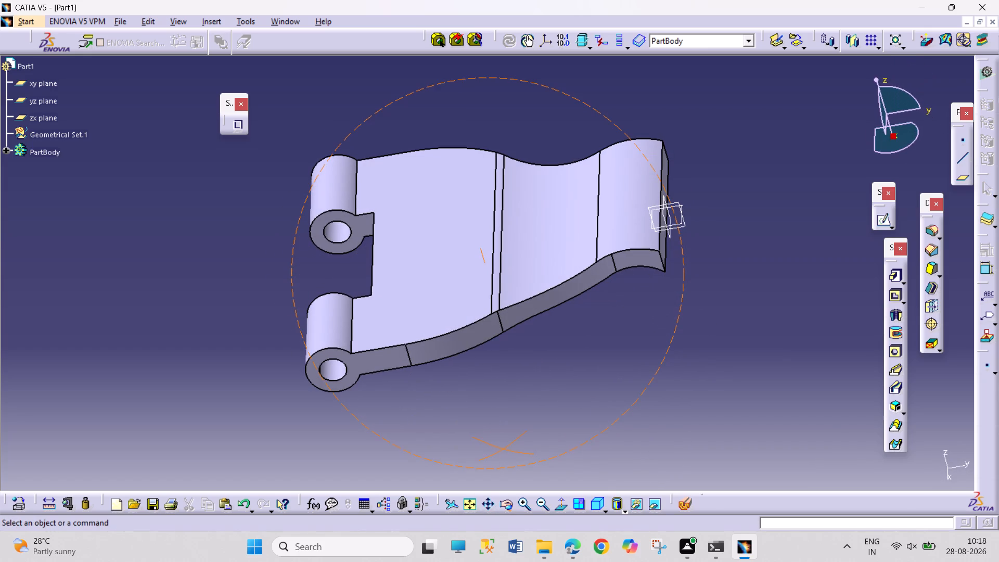
left_click(536, 258)
left_click(878, 220)
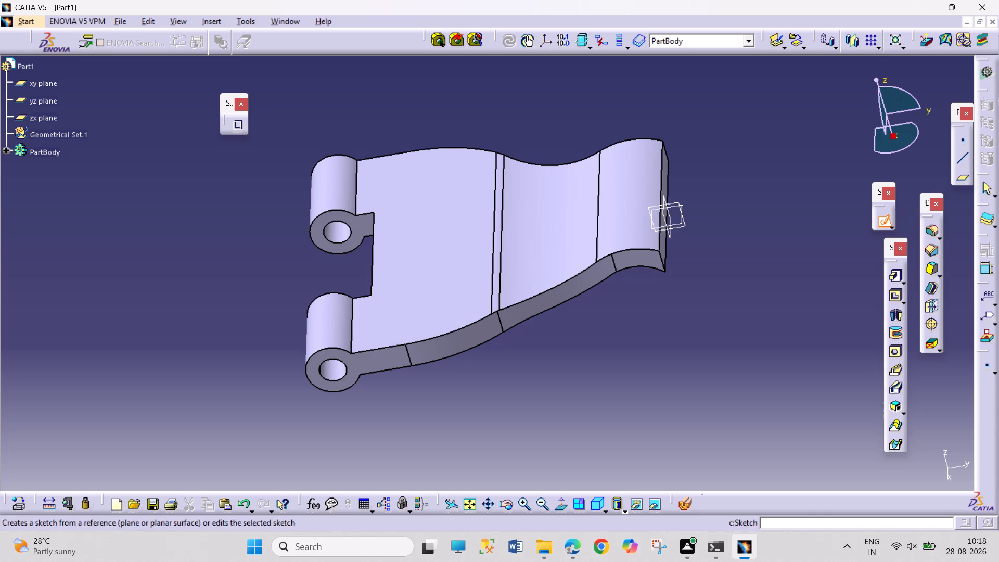
left_click(442, 277)
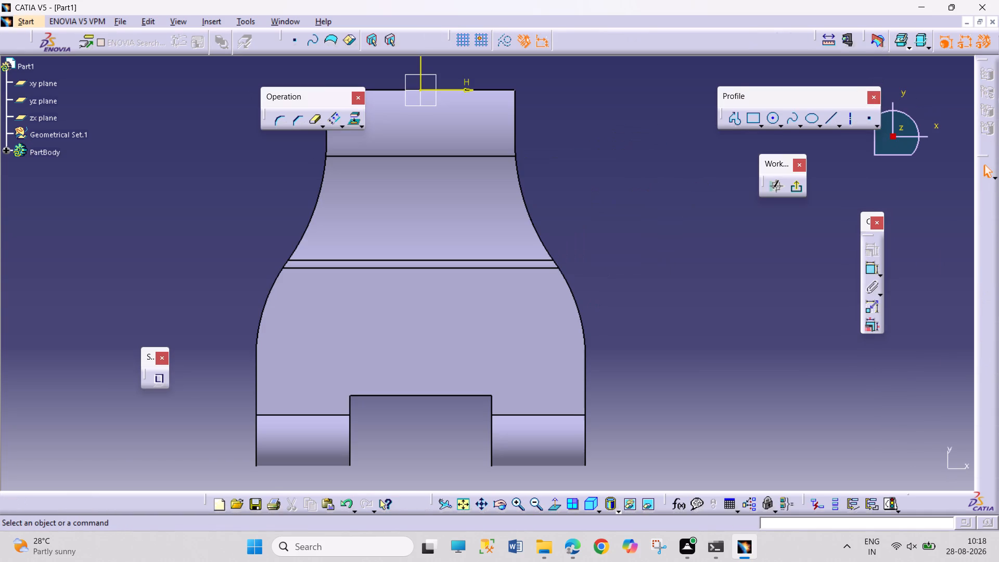
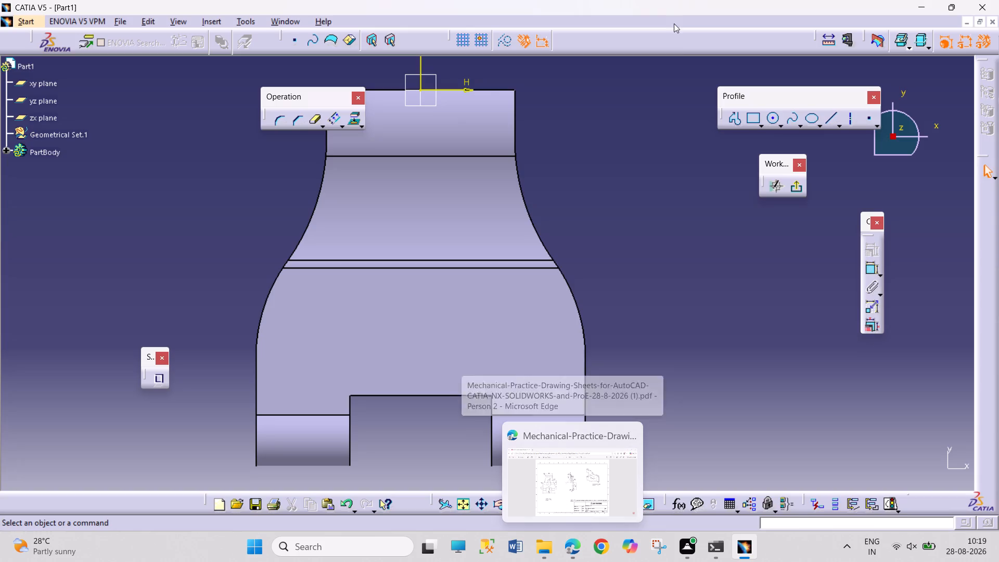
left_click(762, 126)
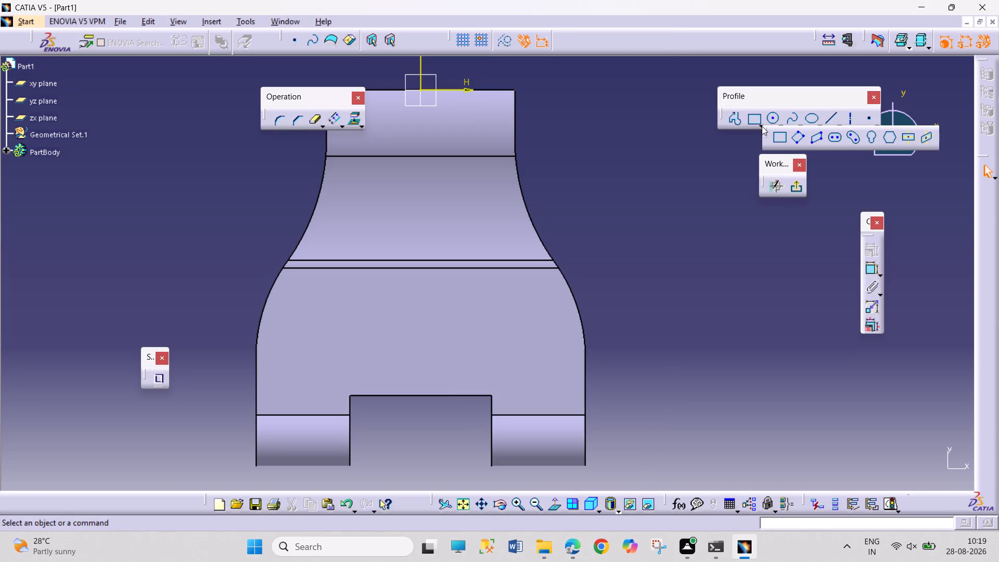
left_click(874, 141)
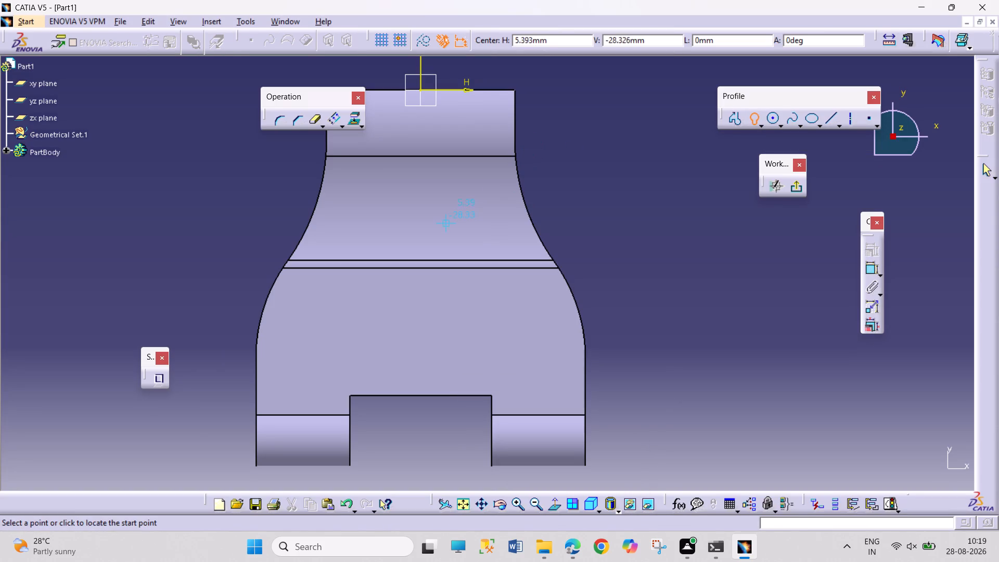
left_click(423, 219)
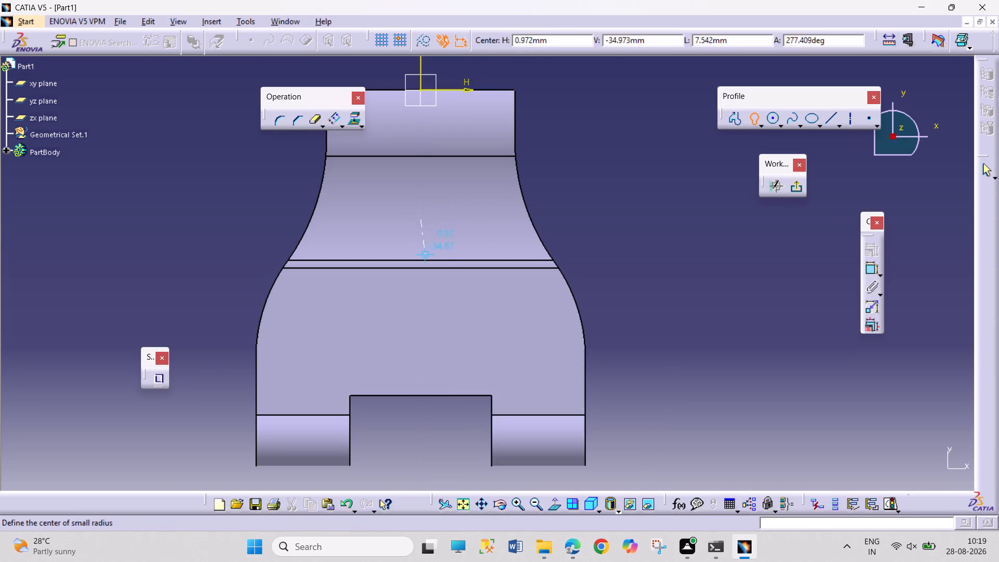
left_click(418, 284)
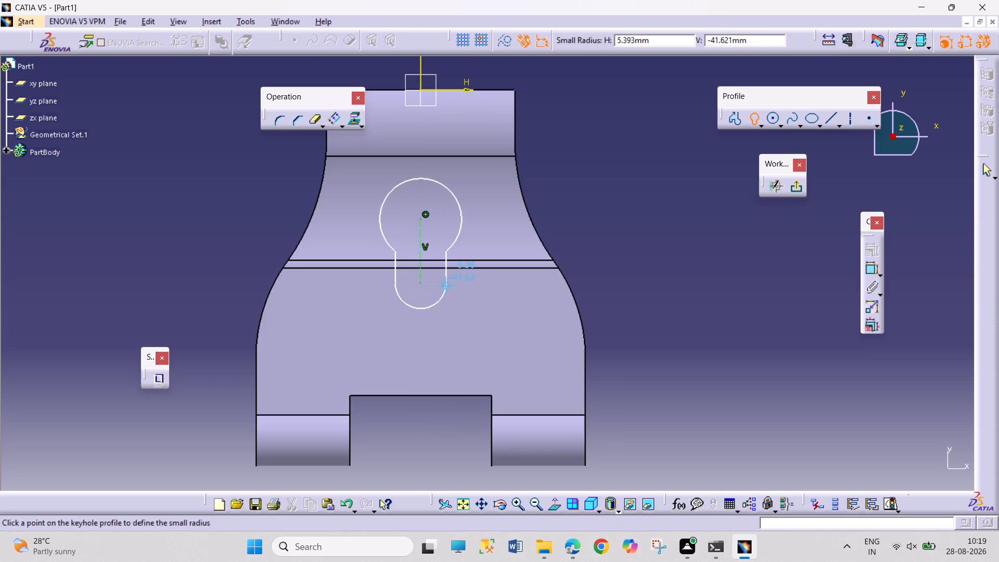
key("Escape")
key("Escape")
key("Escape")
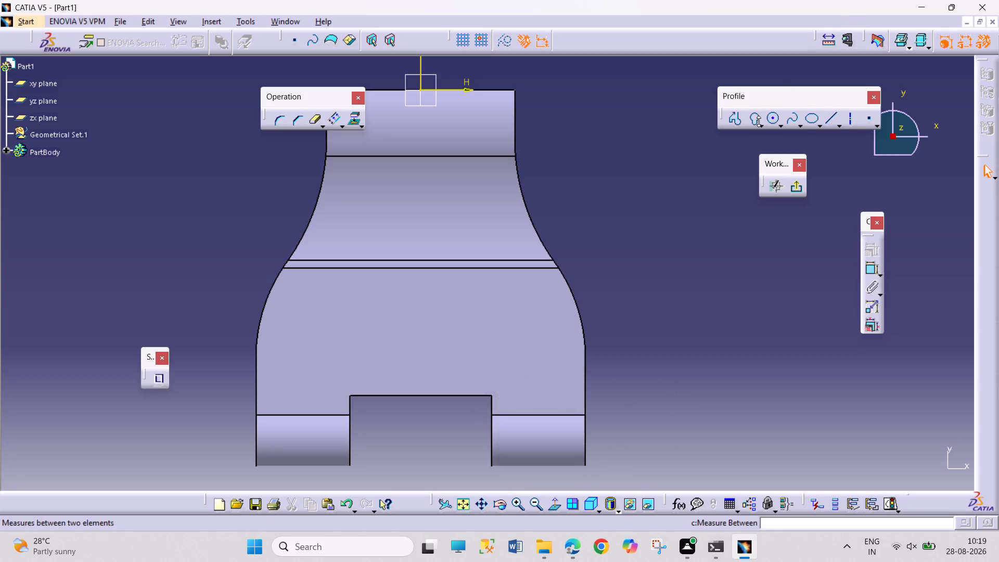
Sketch a vertical keyhole profile on the centreline, large arc toward the barrels, radii about 11.6 mm and 5.3 mm, centres about 19 mm apart.
left_click(756, 111)
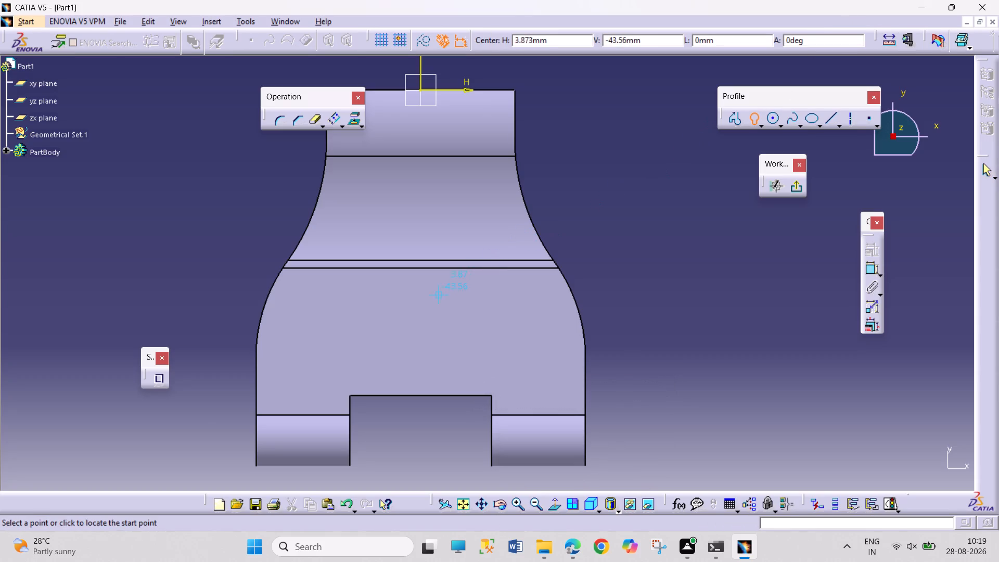
left_click_drag(421, 303, 426, 296)
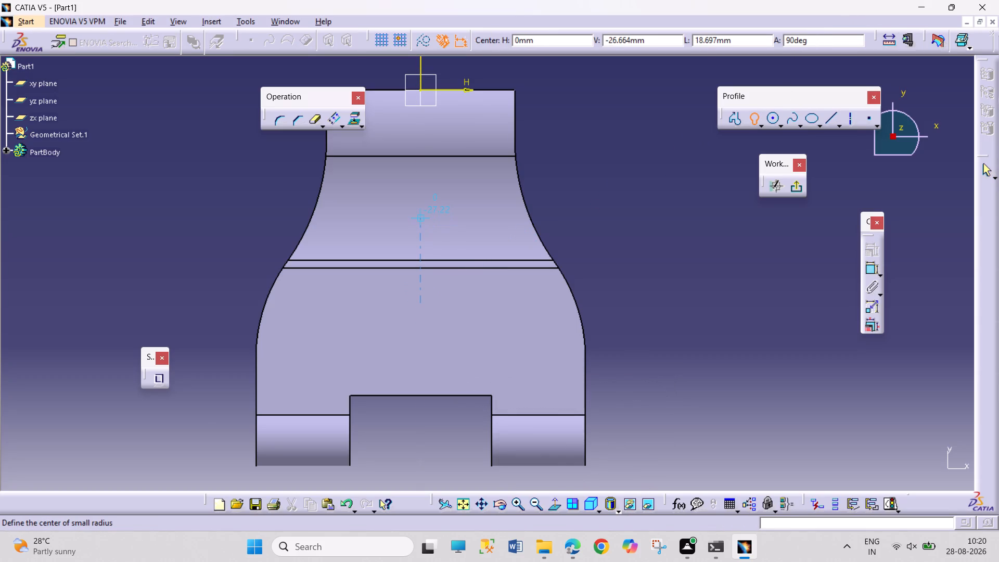
left_click(421, 214)
left_click(445, 221)
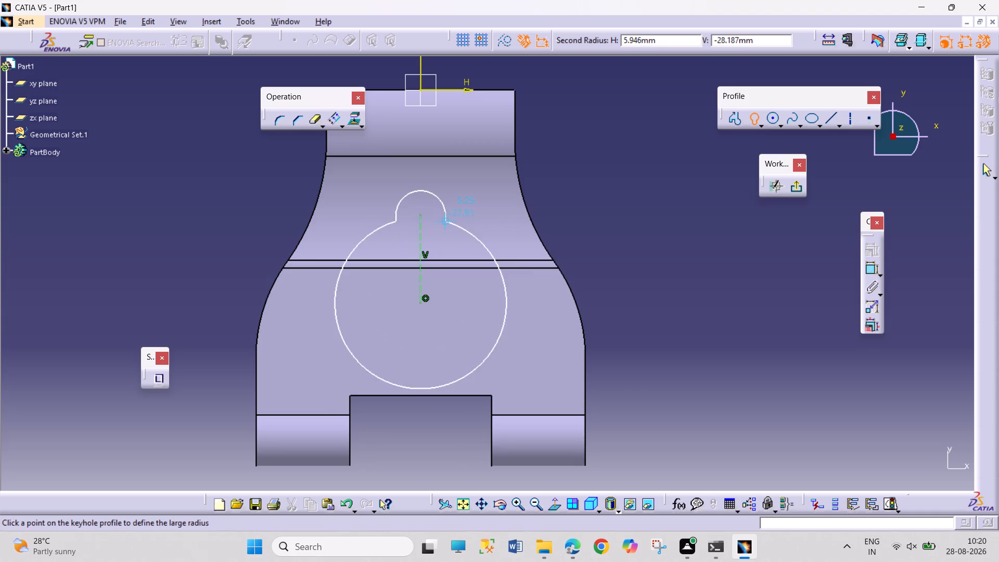
left_click(469, 277)
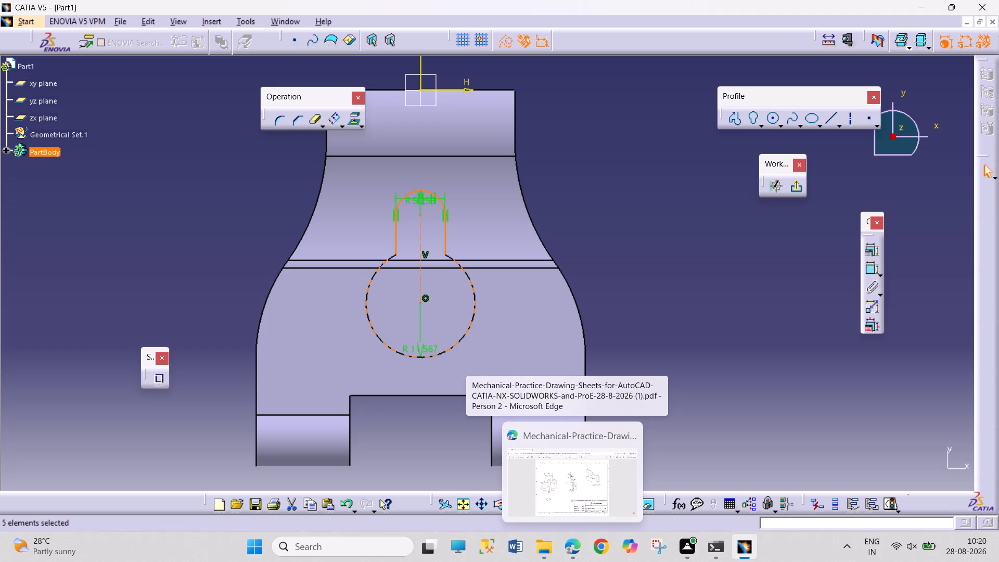
left_click(755, 270)
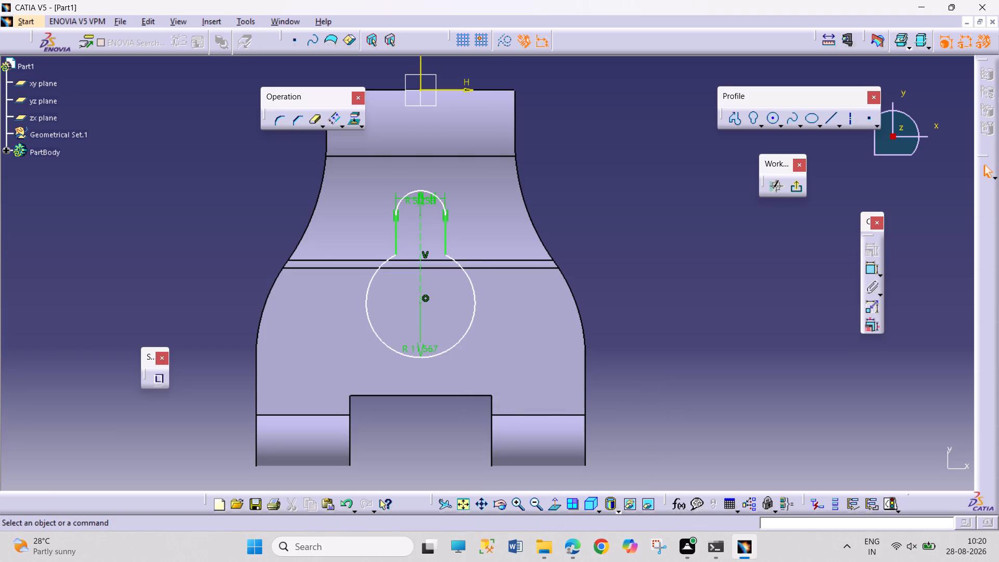
Move the overlapping constraints clear of the keyhole's small arc and set the small arc's radius to 7 mm.
left_click_drag(410, 199, 411, 198)
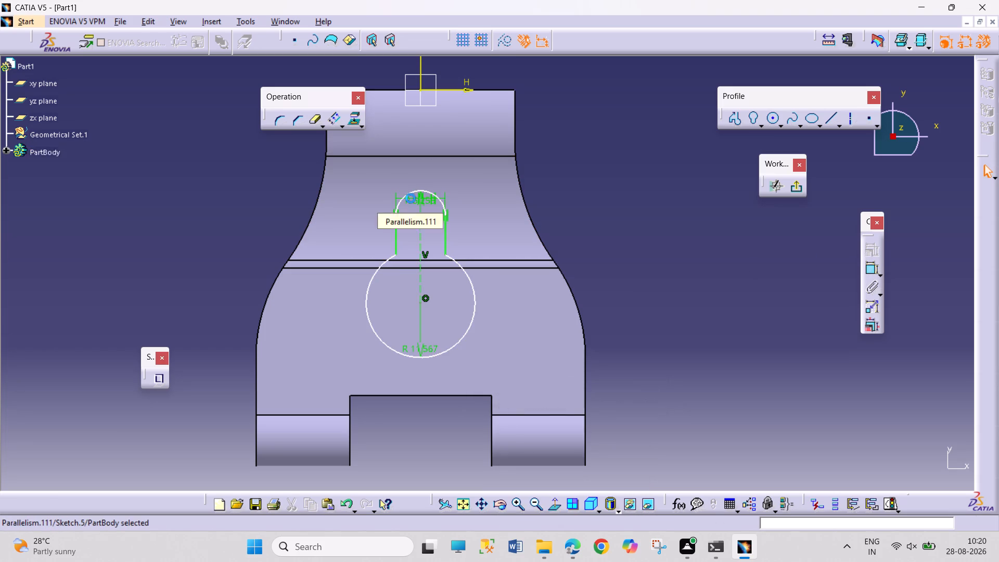
left_click_drag(411, 198, 476, 170)
left_click(481, 172)
left_click_drag(411, 202, 427, 199)
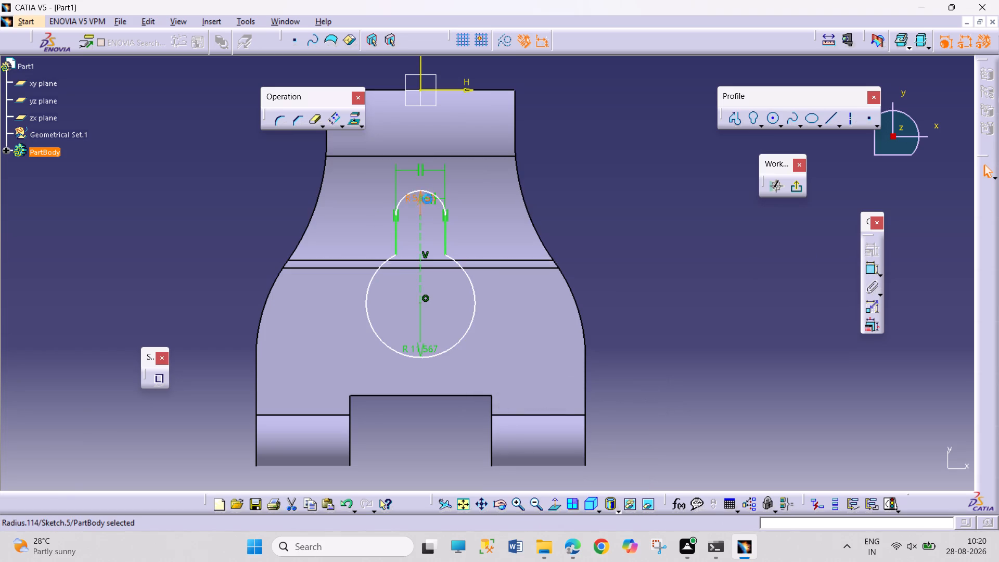
left_click_drag(427, 199, 504, 137)
triple_click(420, 131)
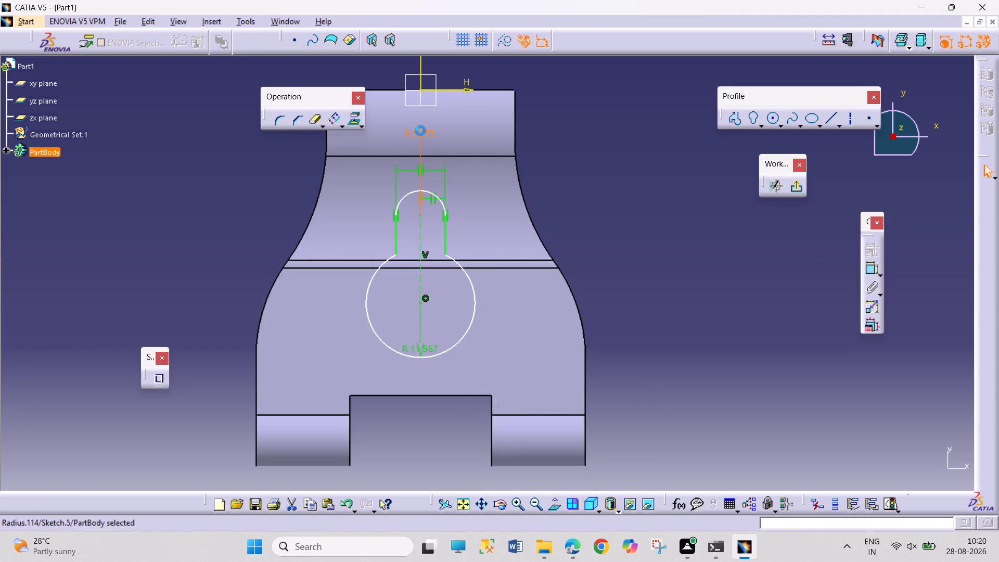
key("7")
key("Return")
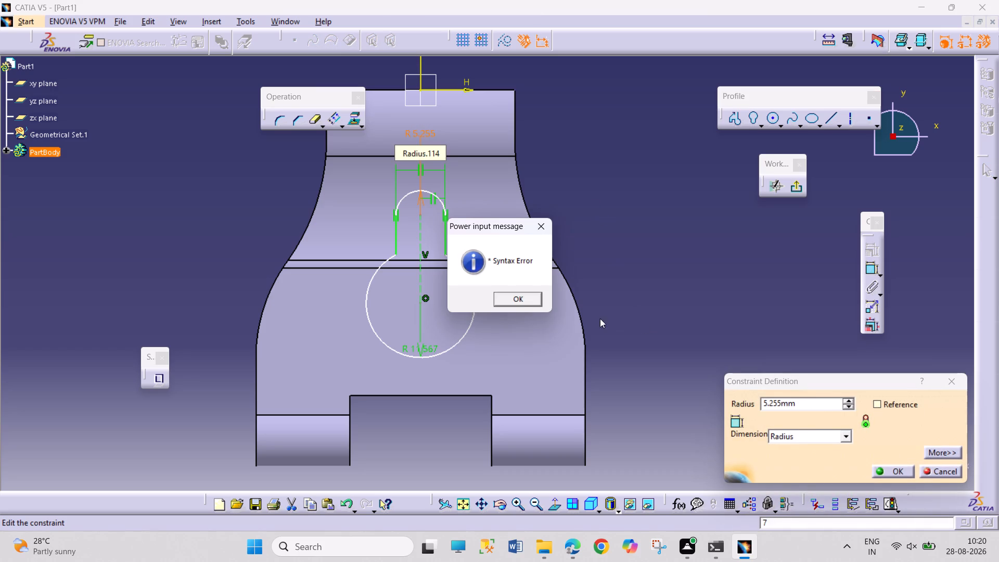
left_click(532, 299)
double_click(807, 396)
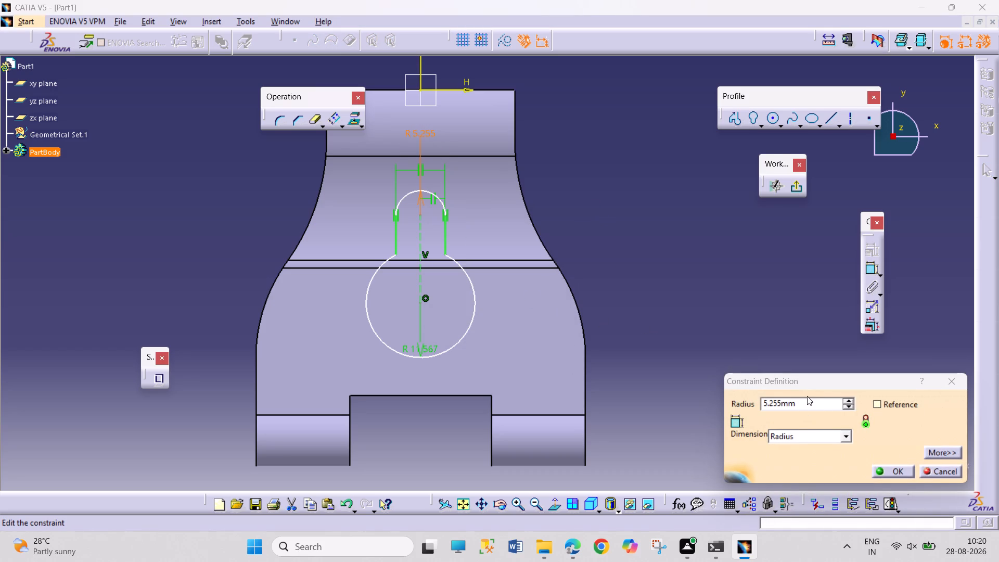
key("7")
key("Return")
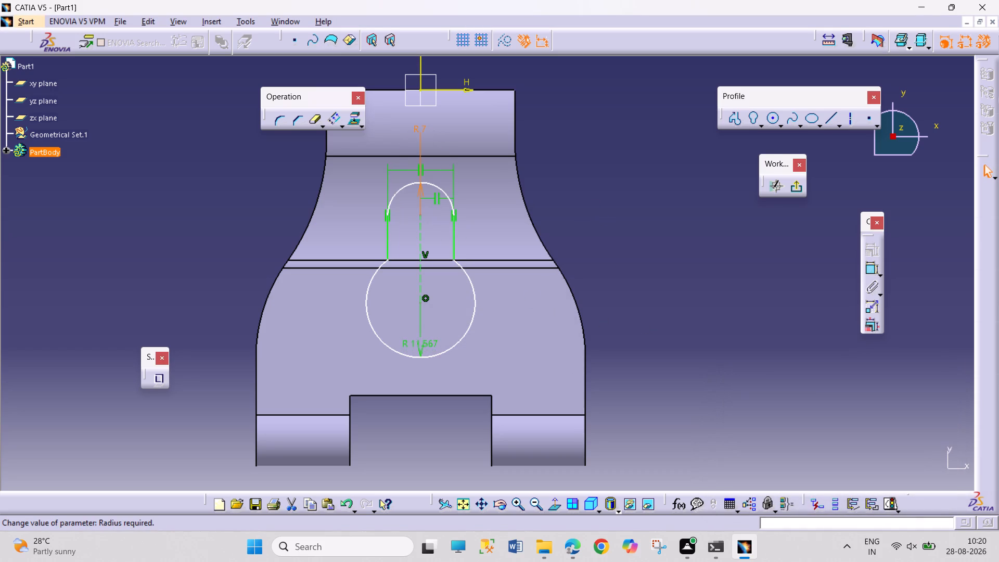
left_click(727, 368)
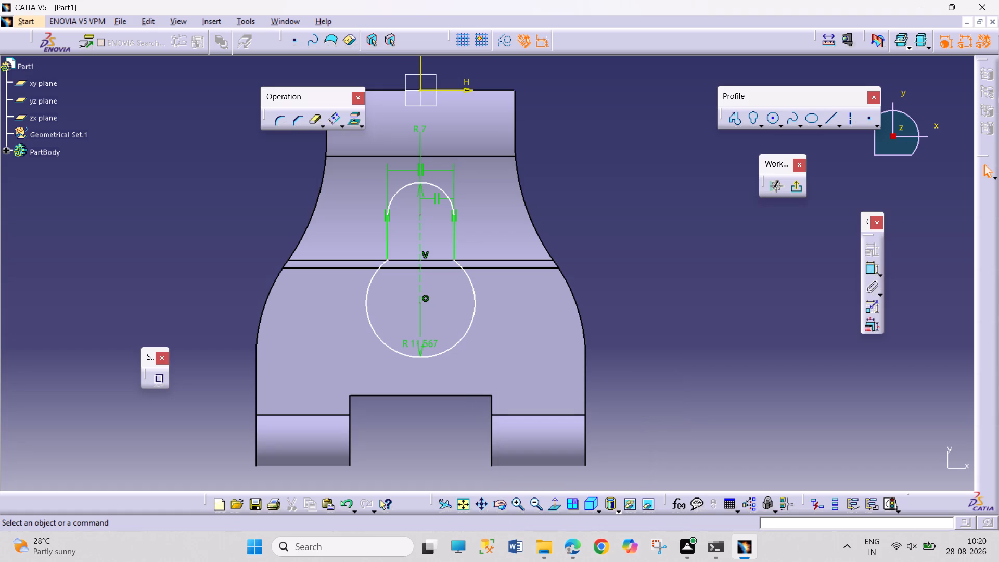
Dimension the distance from the keyhole's large arc centre to the barrel axis and set it to 30 mm.
left_click(868, 272)
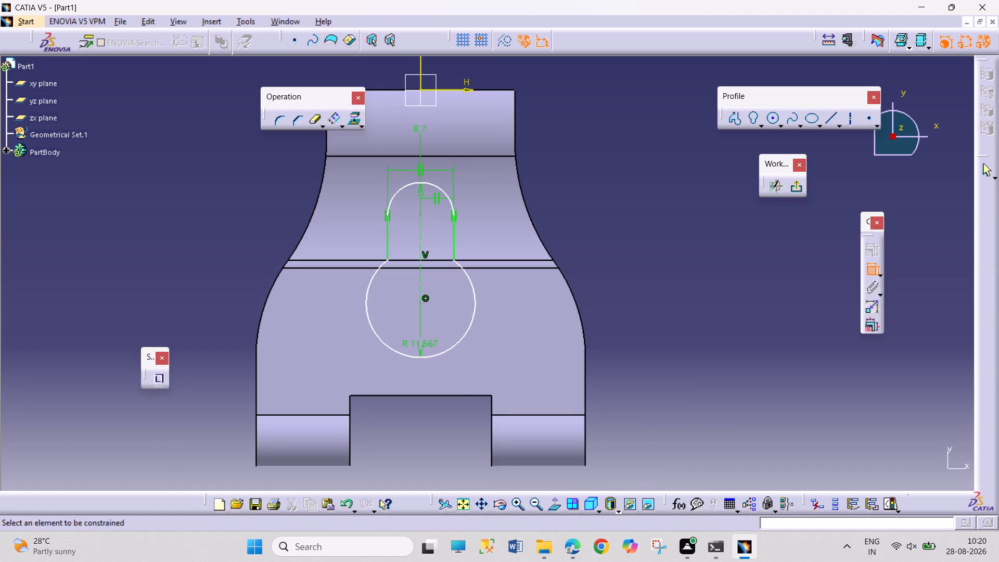
left_click(419, 302)
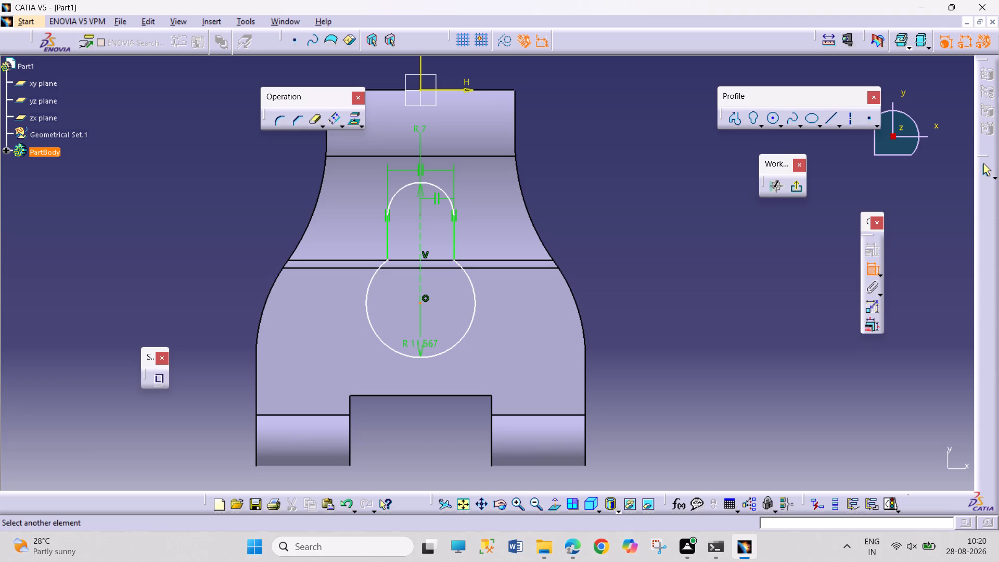
left_click(503, 438)
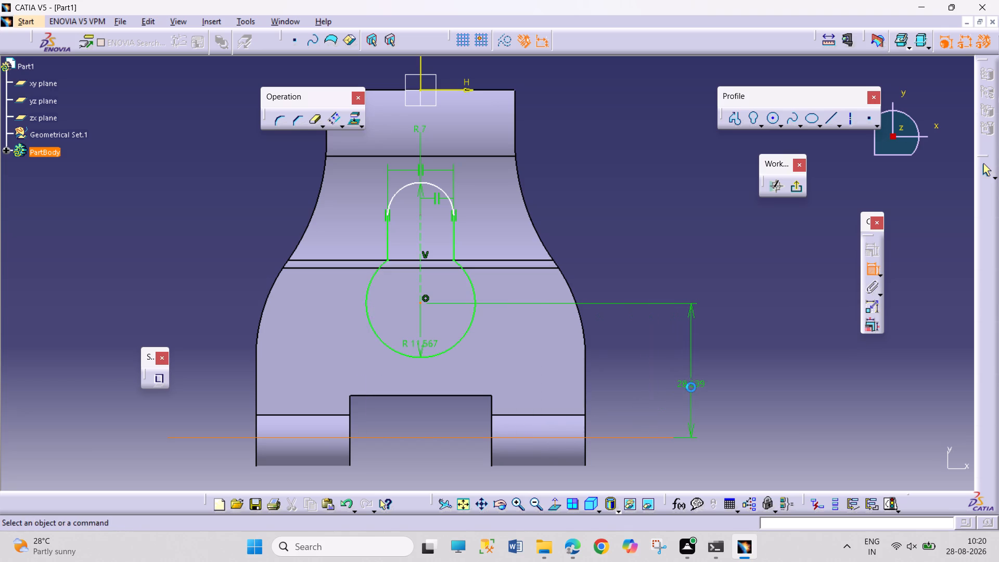
left_click(691, 387)
double_click(694, 384)
type("30")
key("Return")
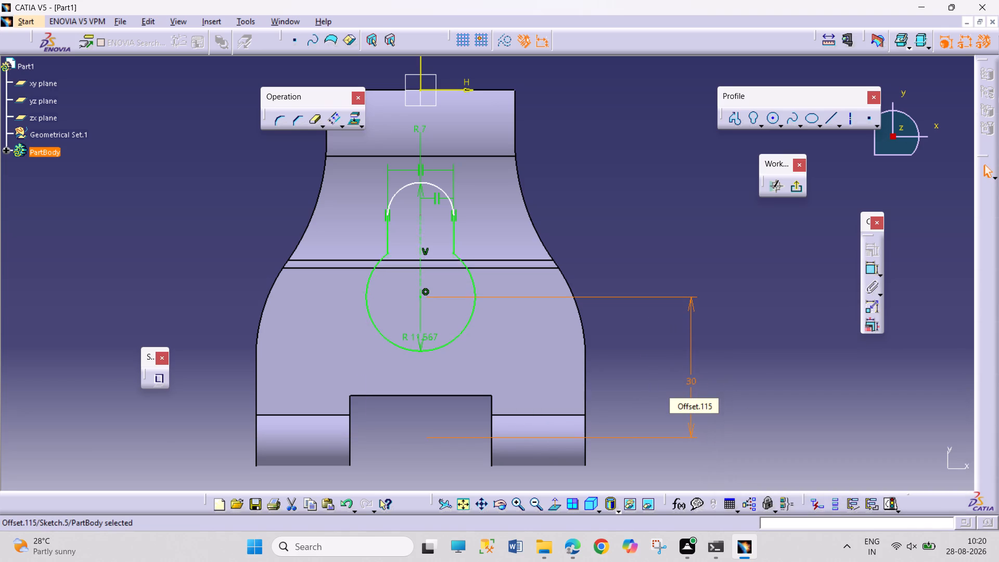
left_click(745, 356)
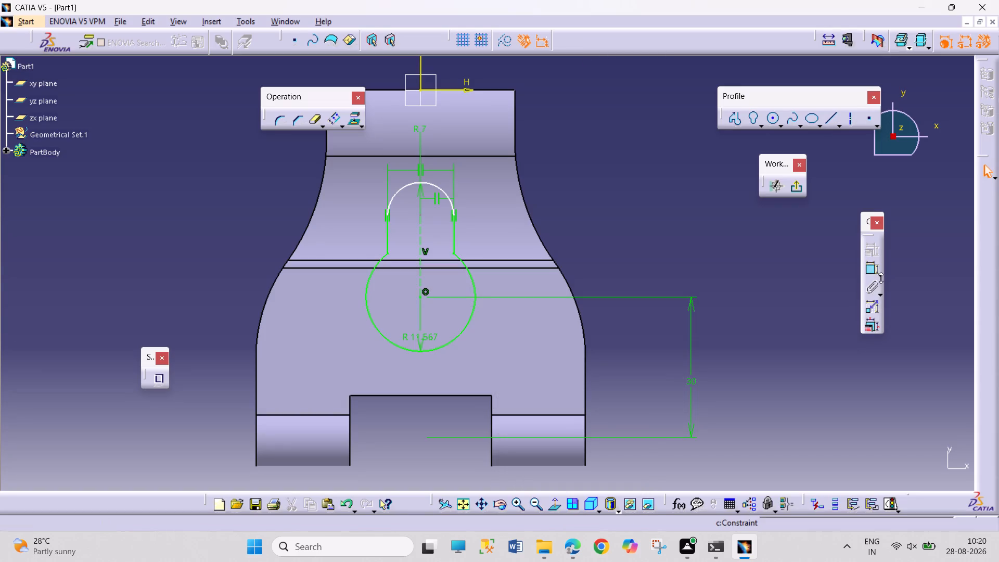
Dimension the distance between the keyhole's two arc centres and set it to 19 mm.
left_click(869, 272)
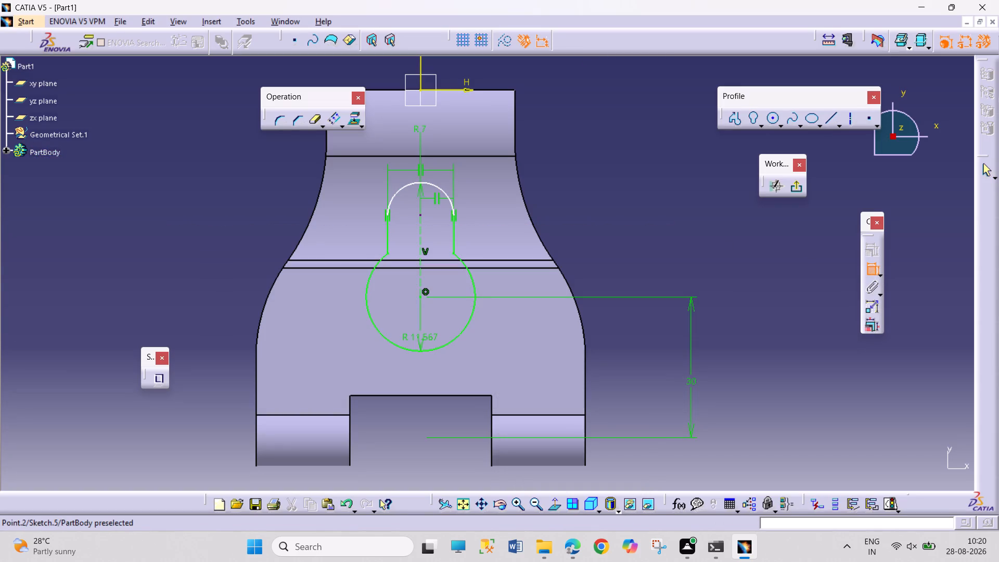
left_click(421, 214)
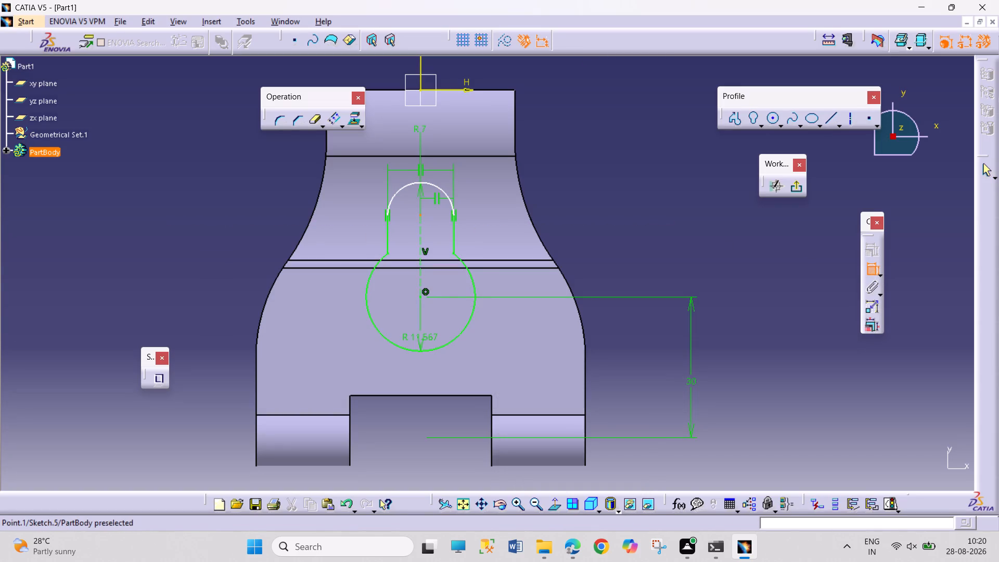
left_click(421, 296)
left_click(597, 249)
double_click(604, 245)
type("19")
key("Return")
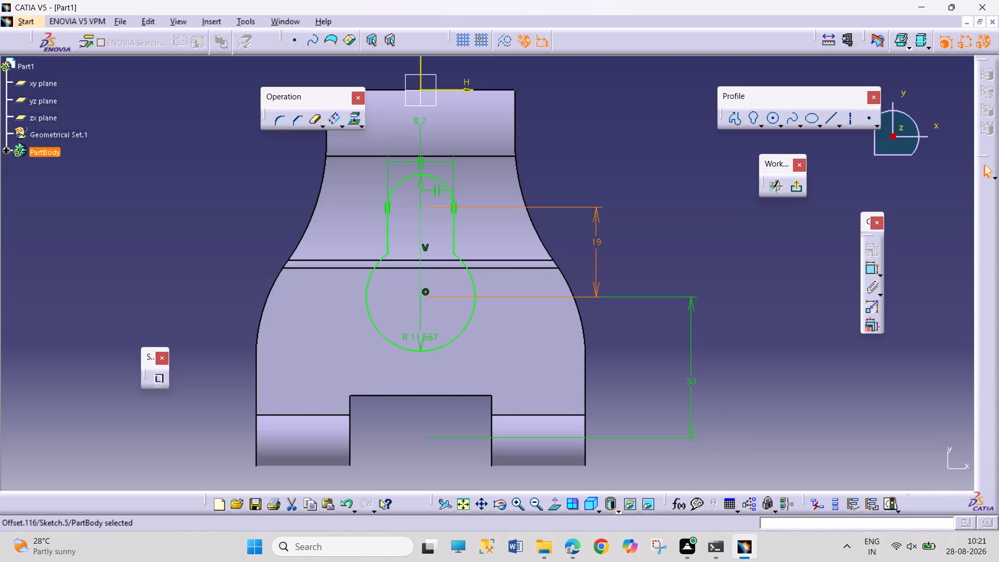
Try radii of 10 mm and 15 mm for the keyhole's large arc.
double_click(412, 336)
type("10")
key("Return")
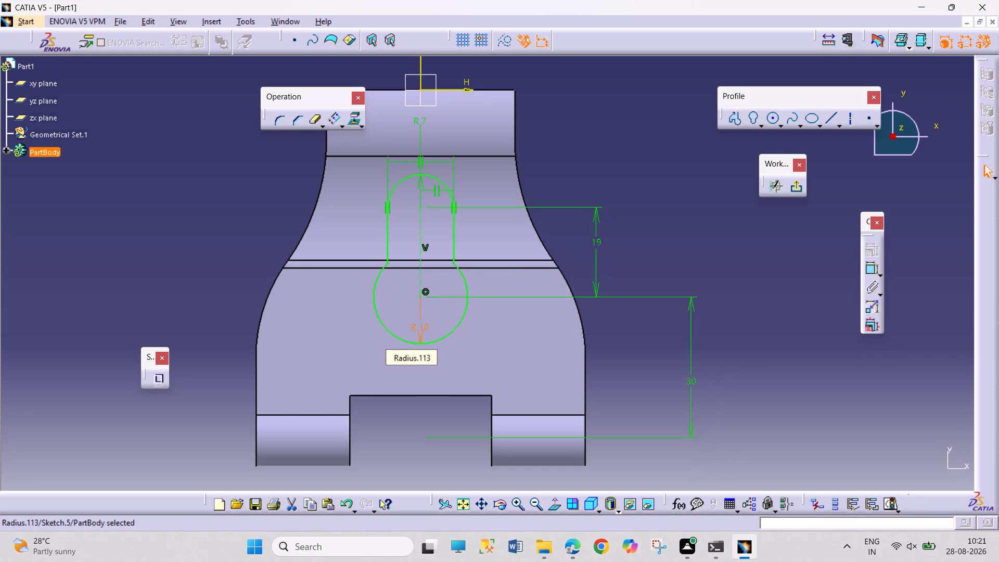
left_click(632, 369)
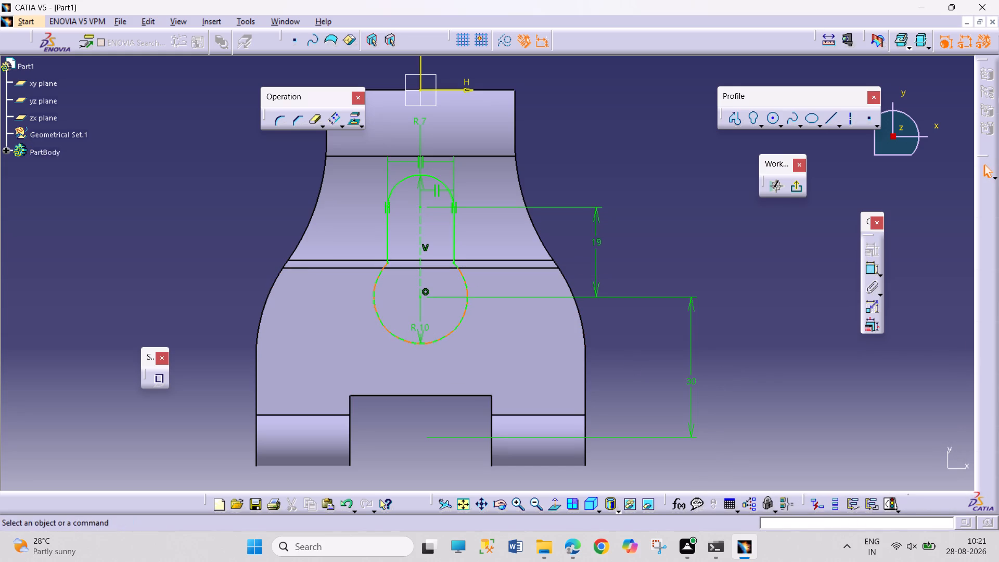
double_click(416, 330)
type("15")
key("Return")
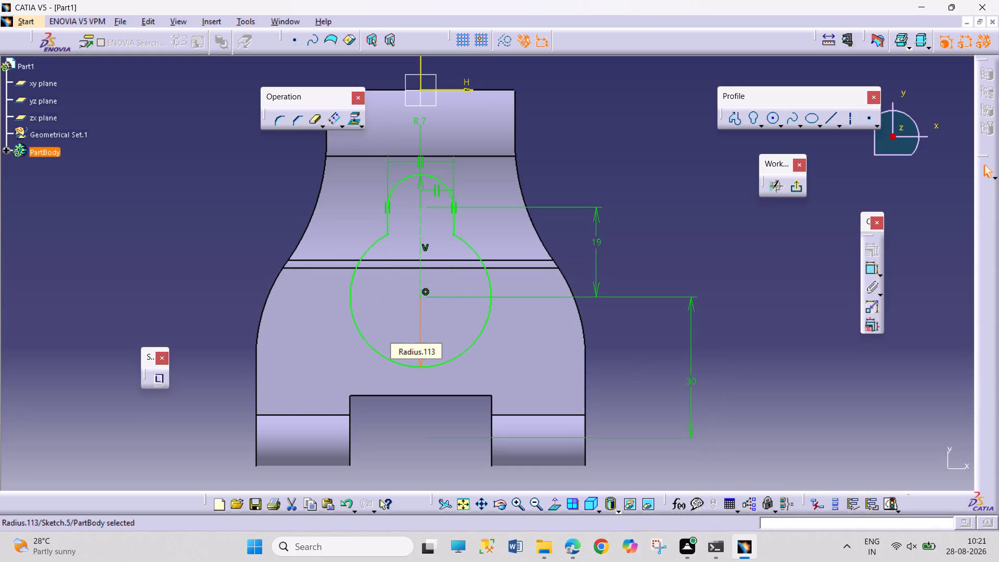
Set the keyhole's large arc radius to 12 mm and exit the sketch.
double_click(425, 356)
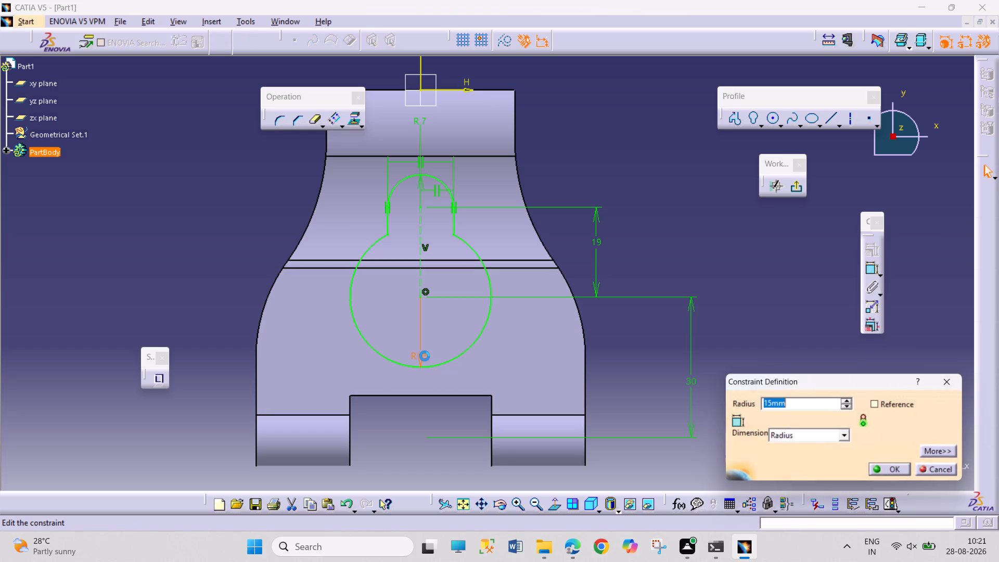
type("12")
key("Return")
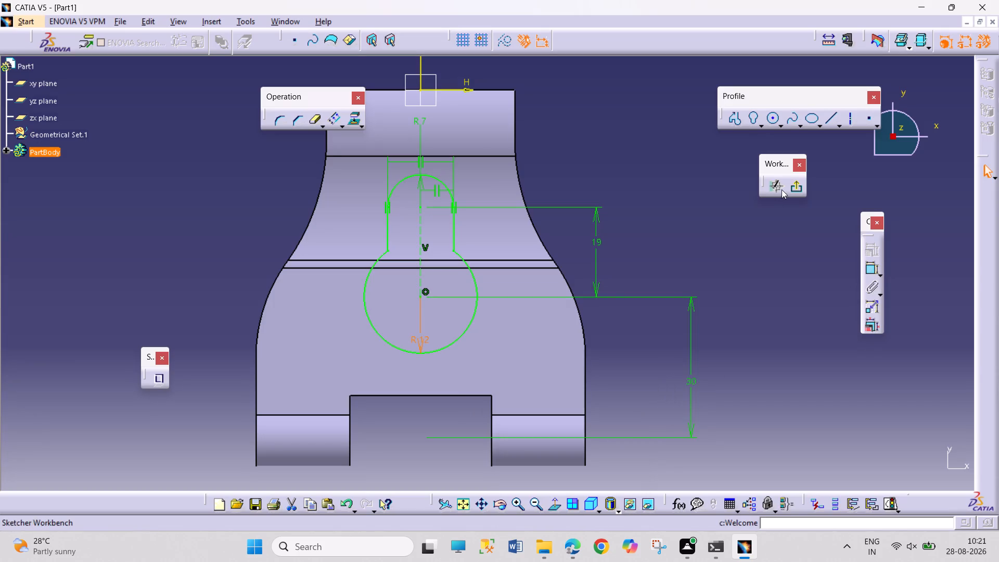
left_click(802, 188)
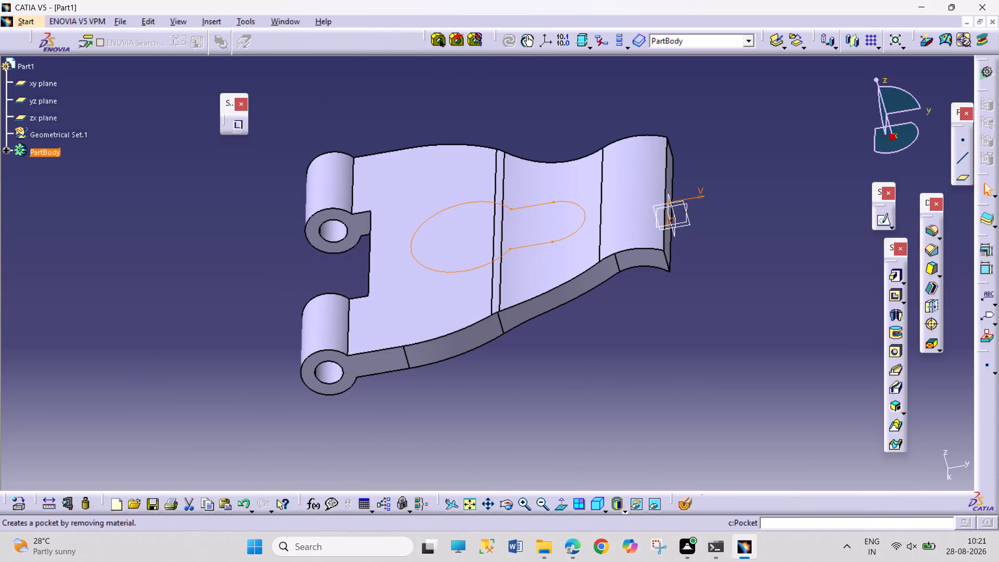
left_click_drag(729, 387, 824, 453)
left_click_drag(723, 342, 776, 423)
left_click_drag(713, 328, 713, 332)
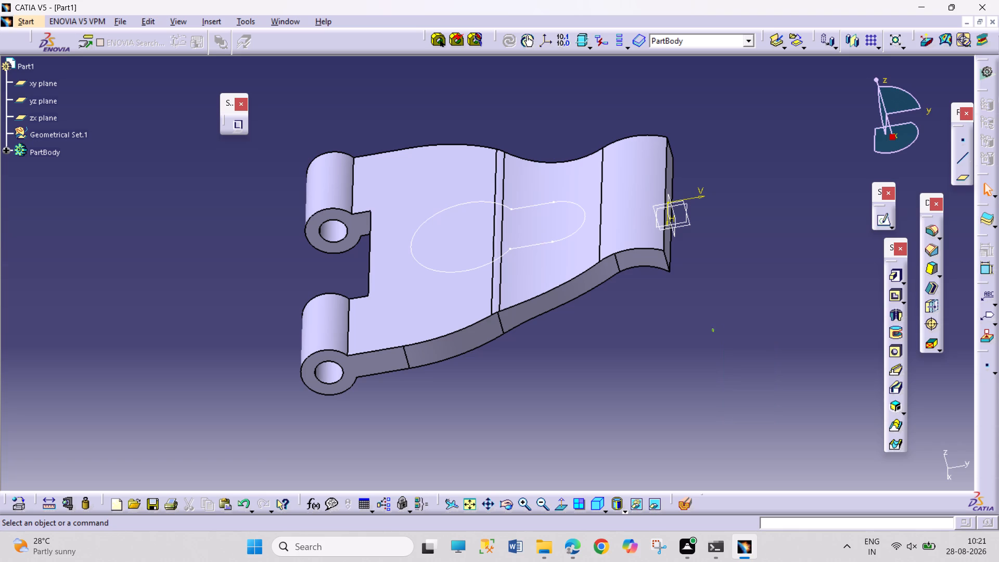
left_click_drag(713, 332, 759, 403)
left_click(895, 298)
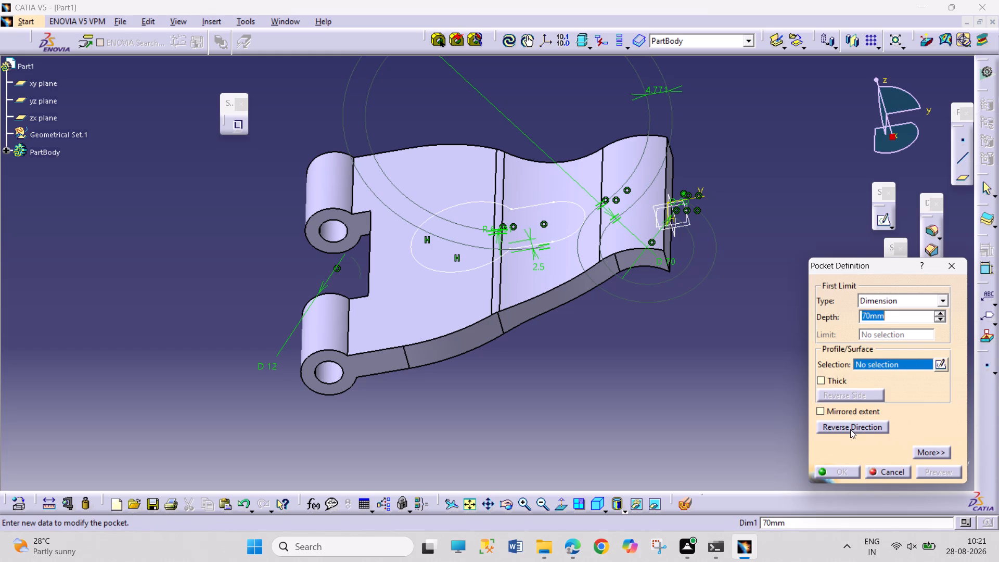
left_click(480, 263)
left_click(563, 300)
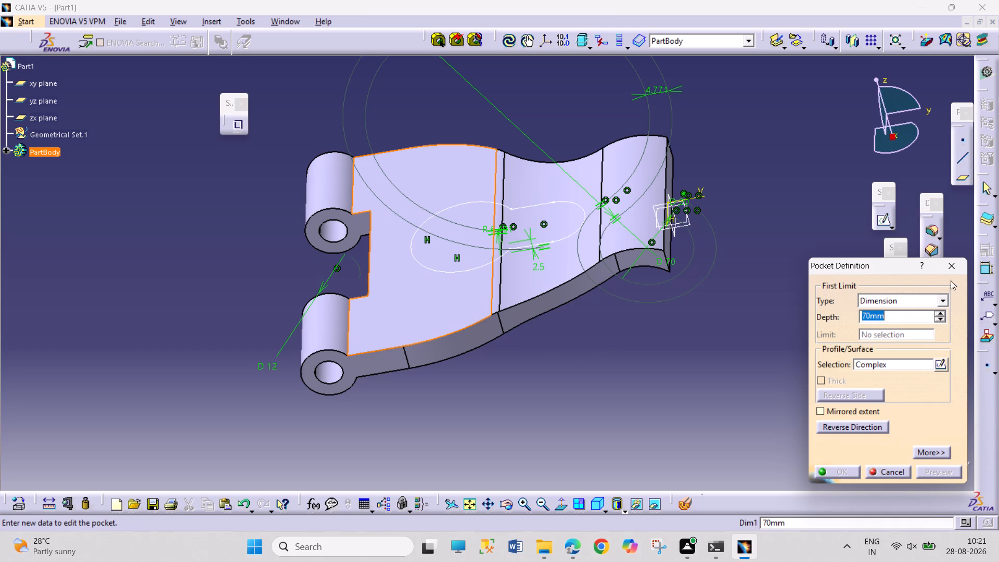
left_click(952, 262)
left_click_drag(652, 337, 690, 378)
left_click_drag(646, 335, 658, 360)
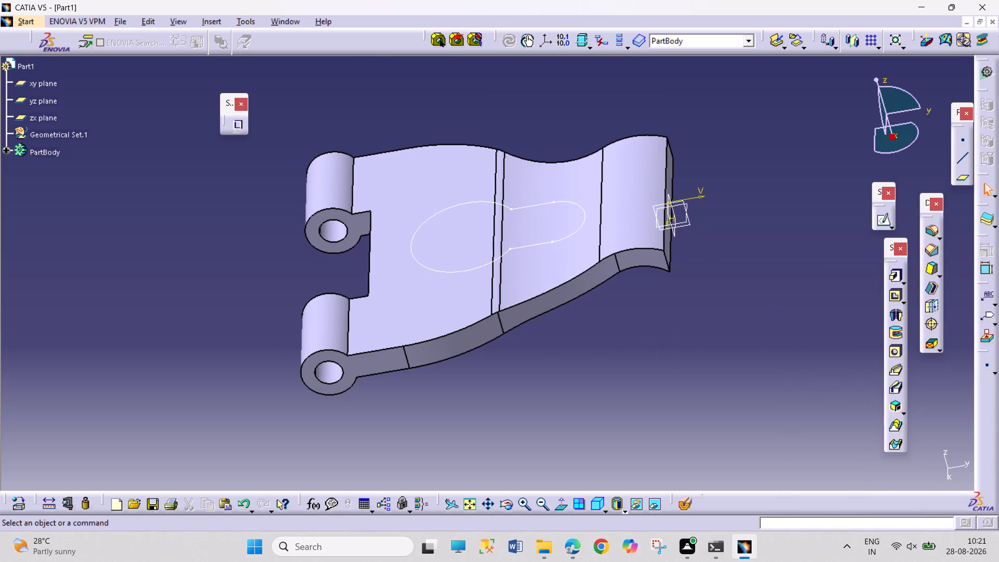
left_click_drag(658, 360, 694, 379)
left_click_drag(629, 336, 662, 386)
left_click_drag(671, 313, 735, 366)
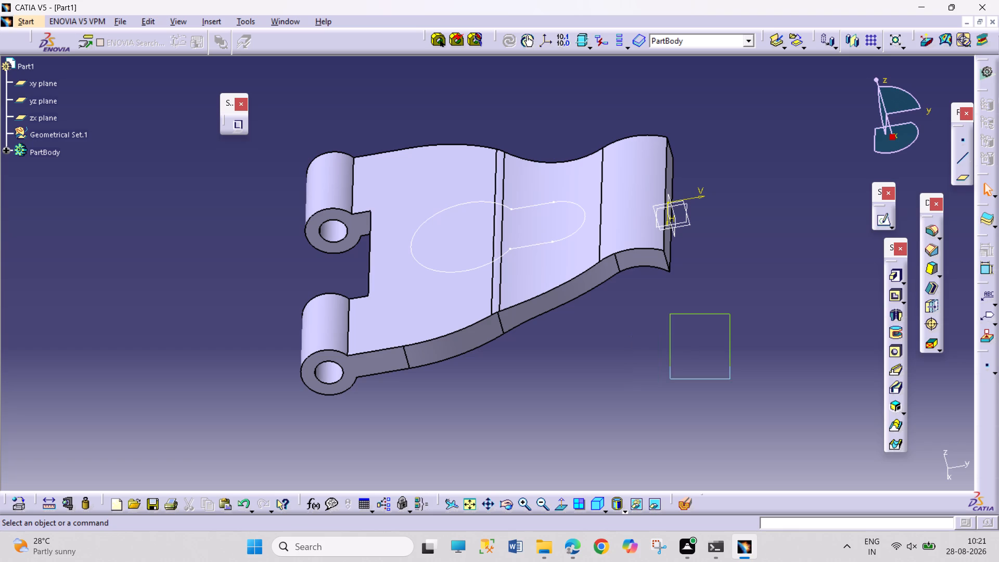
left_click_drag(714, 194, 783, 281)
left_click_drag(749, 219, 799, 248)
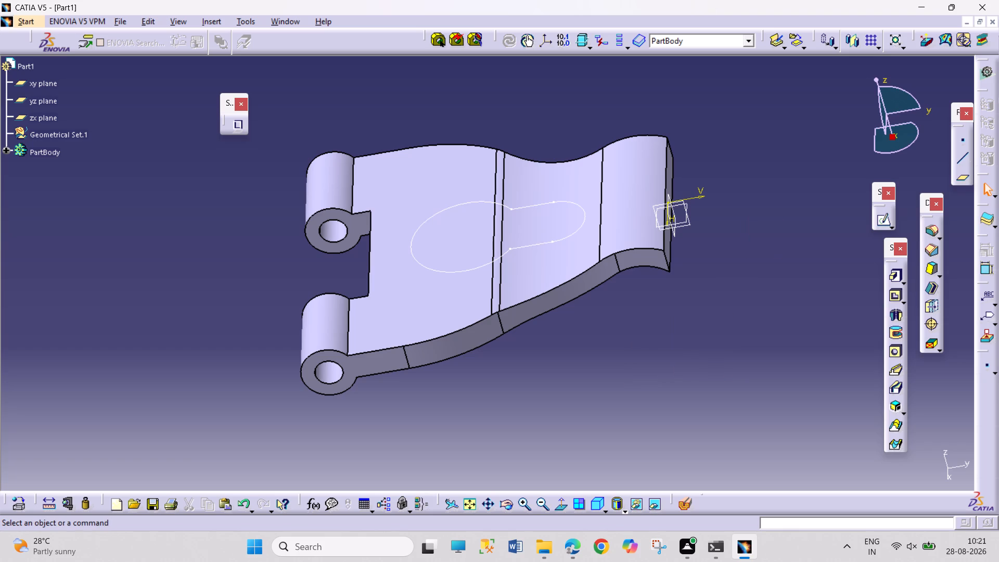
Pocket the keyhole sketch through the curved plate with a depth of 100 mm.
left_click(893, 298)
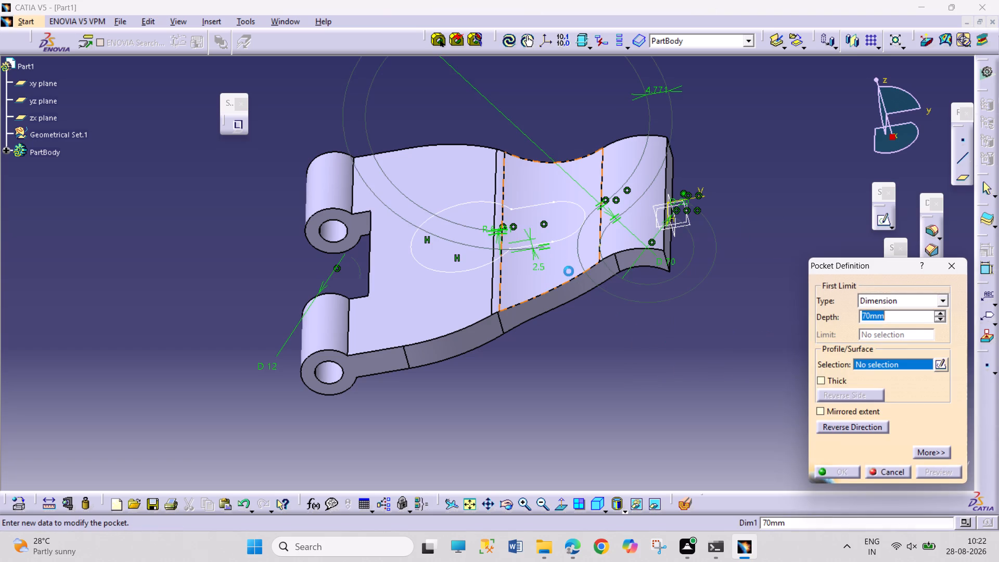
left_click(565, 236)
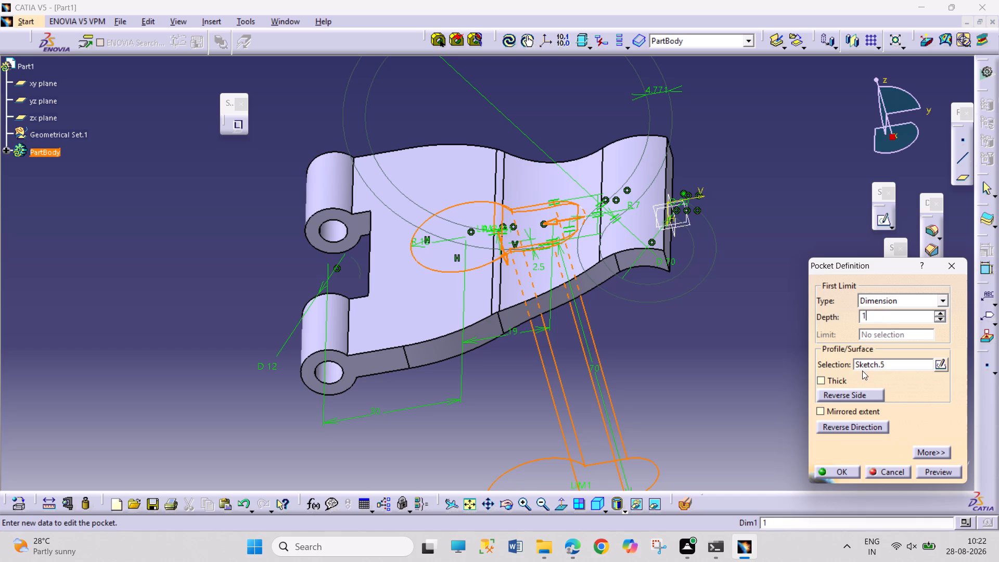
key("1")
type("00")
key("Return")
left_click(776, 415)
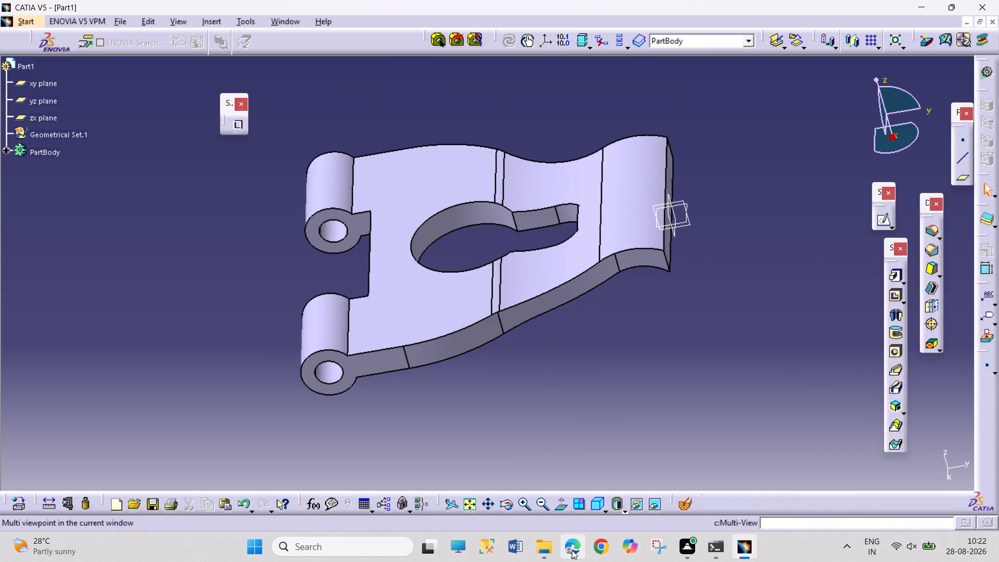
Examine the keyhole pocket and reopen its sketch to check the profile's position relative to the curved plate, leaving the sketch unedited.
left_click(506, 503)
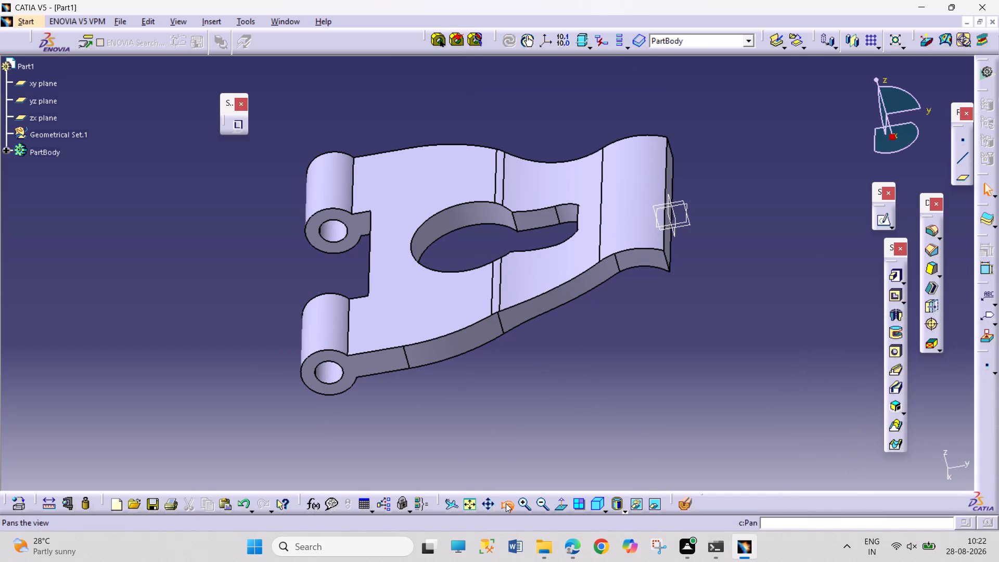
left_click_drag(485, 454, 693, 424)
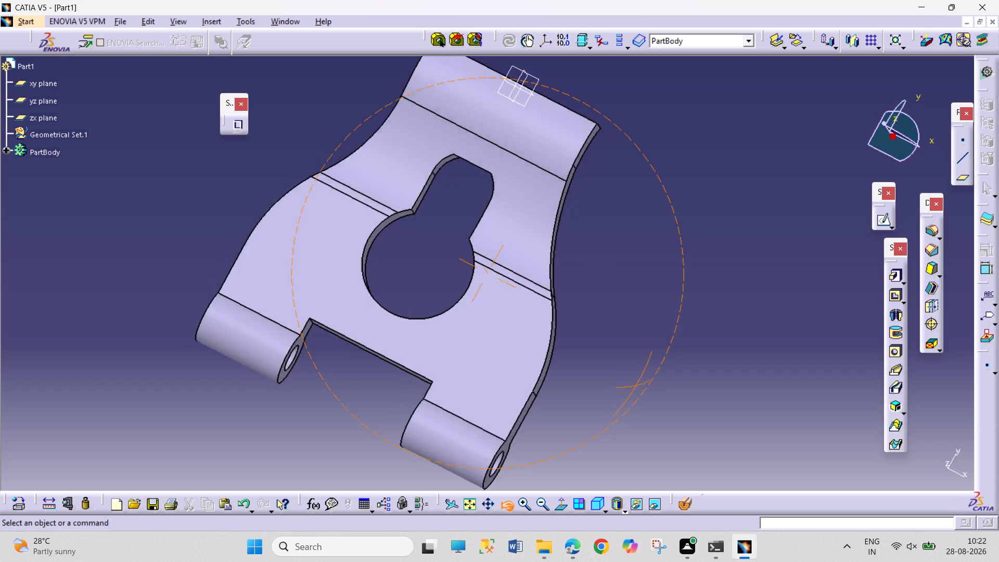
left_click_drag(693, 424, 666, 377)
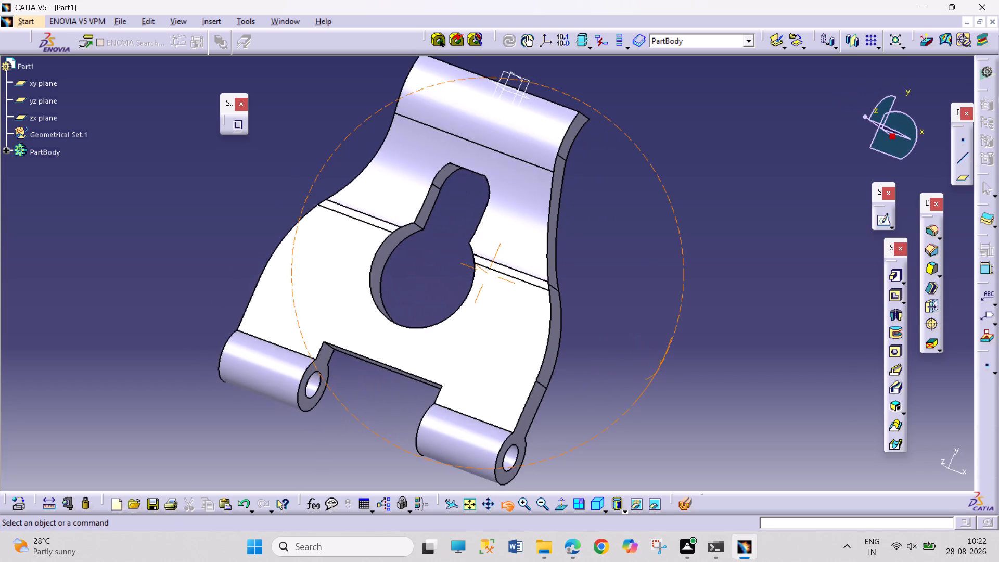
left_click_drag(666, 377, 677, 393)
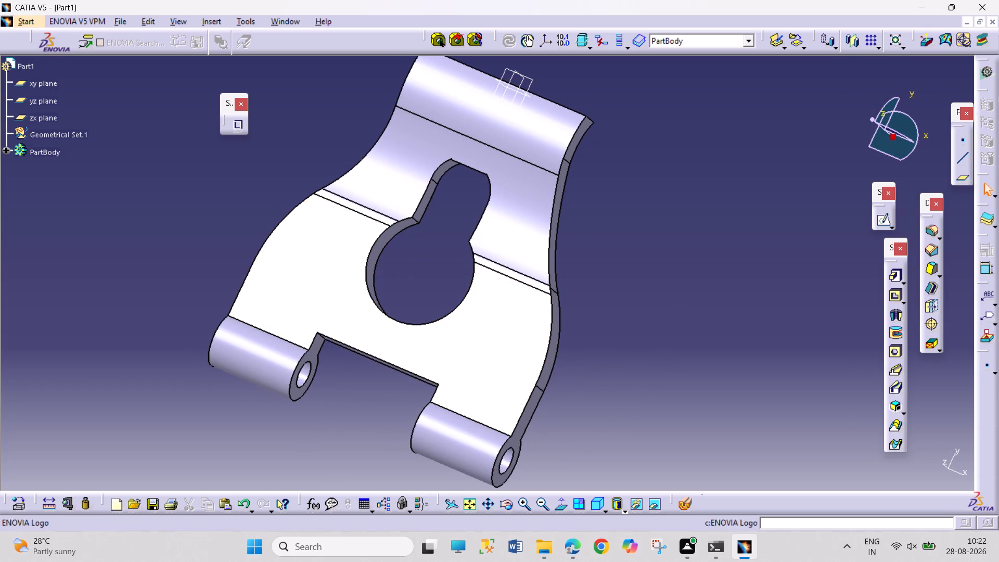
left_click(7, 152)
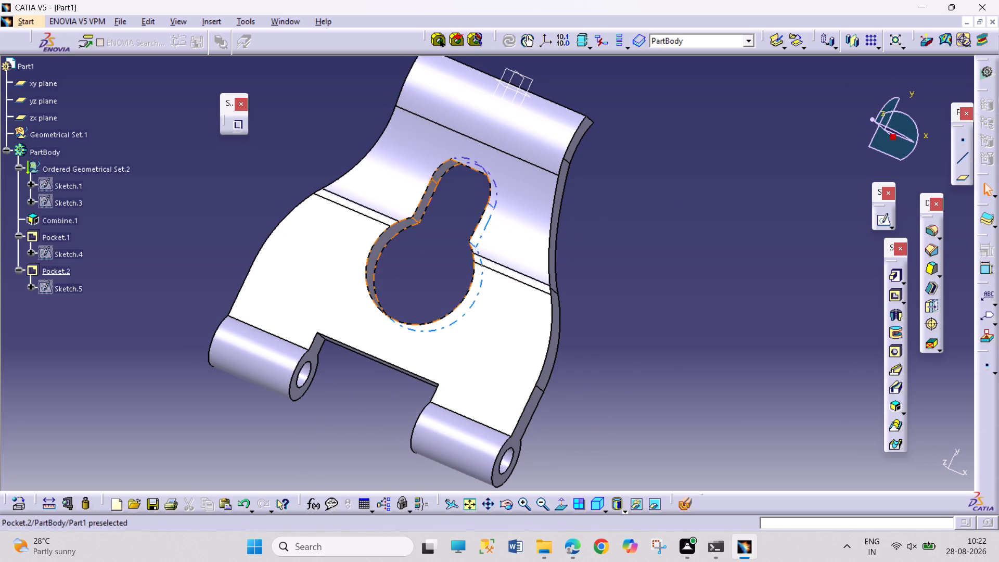
double_click(54, 286)
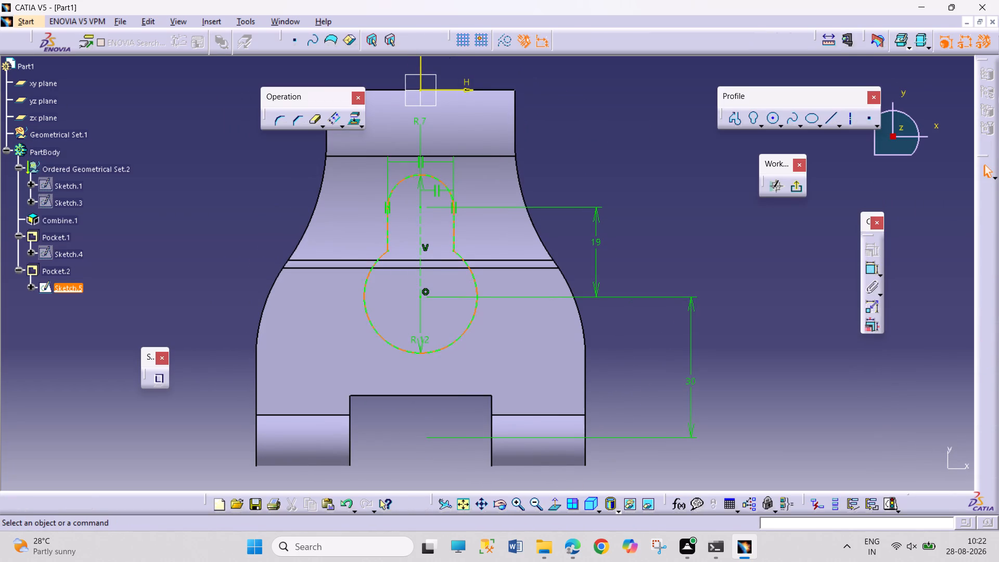
left_click(509, 501)
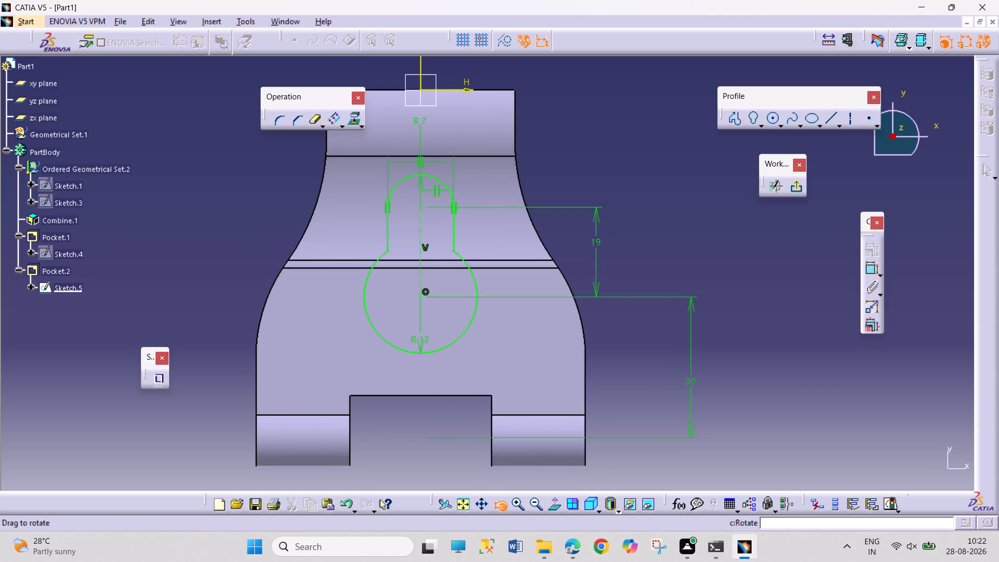
left_click_drag(445, 467, 425, 300)
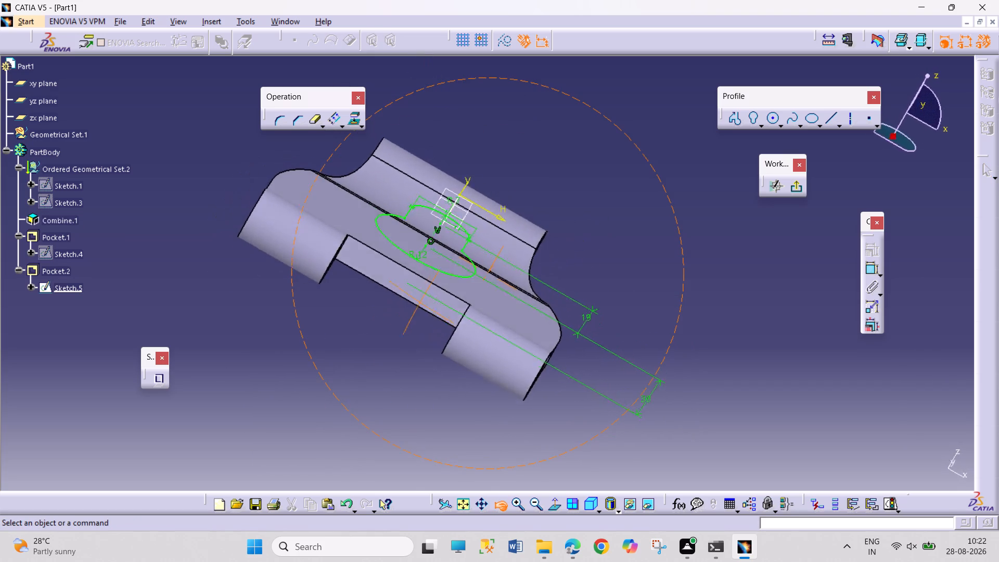
left_click_drag(425, 300, 675, 301)
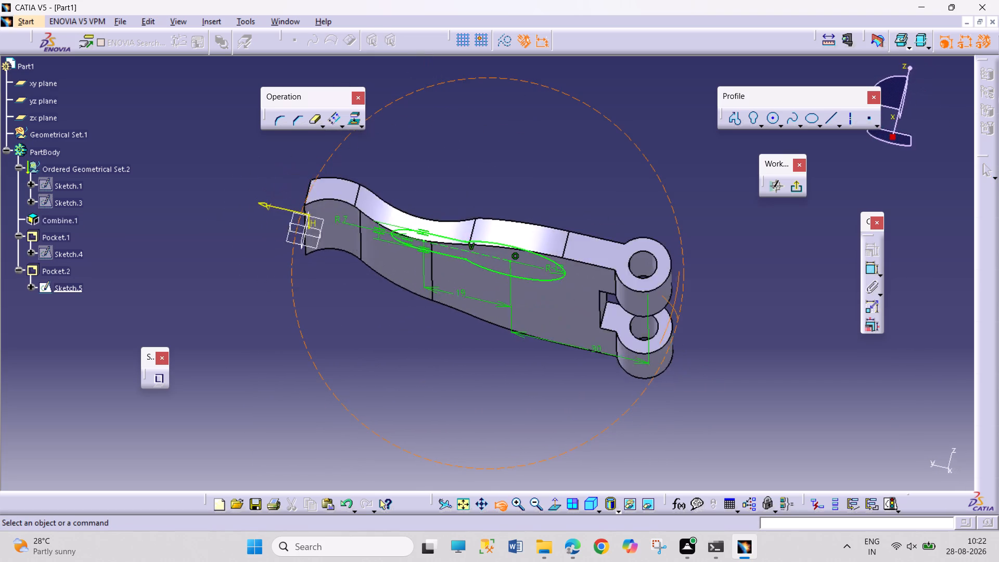
left_click_drag(675, 301, 572, 390)
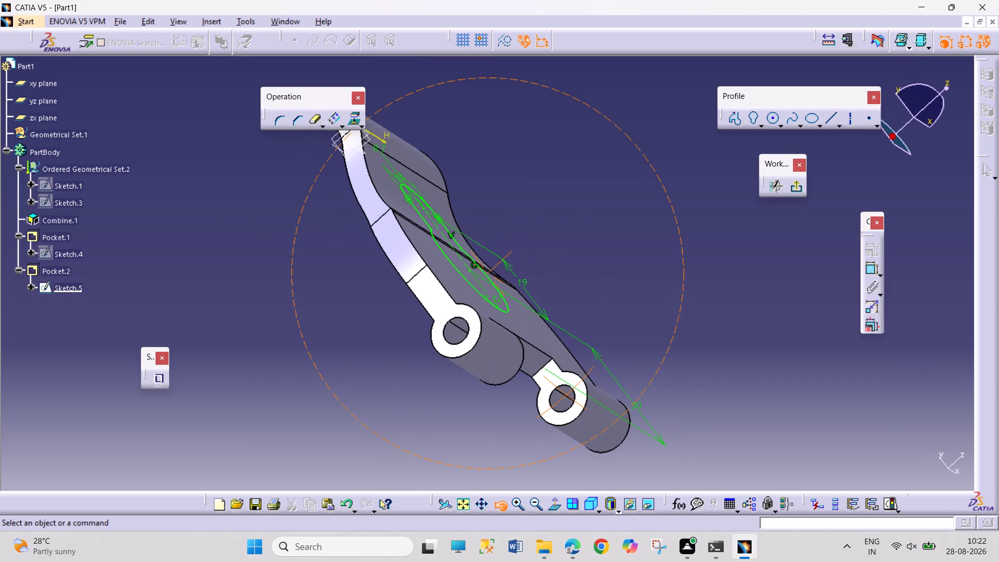
left_click_drag(572, 390, 573, 391)
left_click(796, 189)
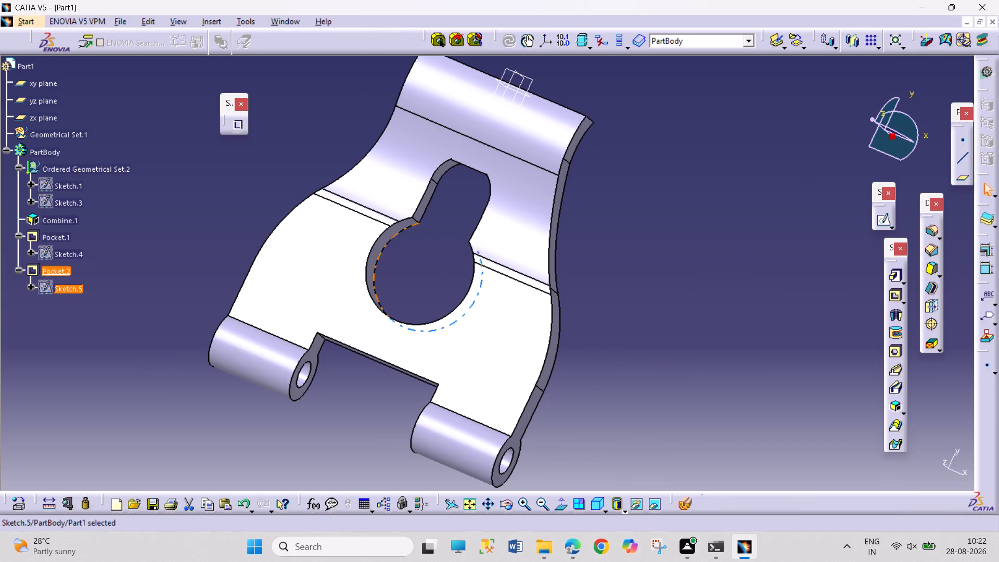
Edit the keyhole pocket to use a mirrored extent so it cuts on both sides of the sketch plane.
double_click(63, 268)
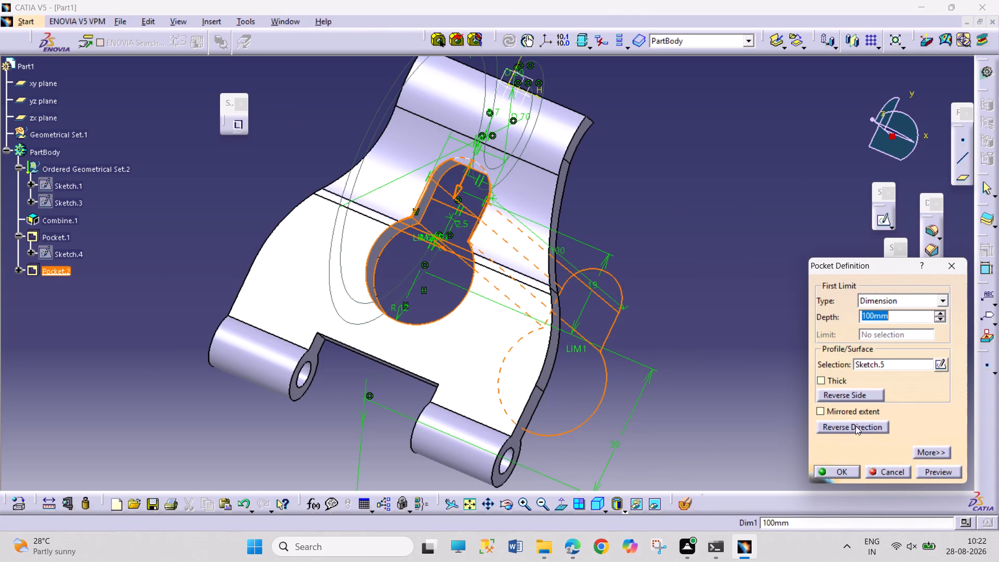
left_click(847, 411)
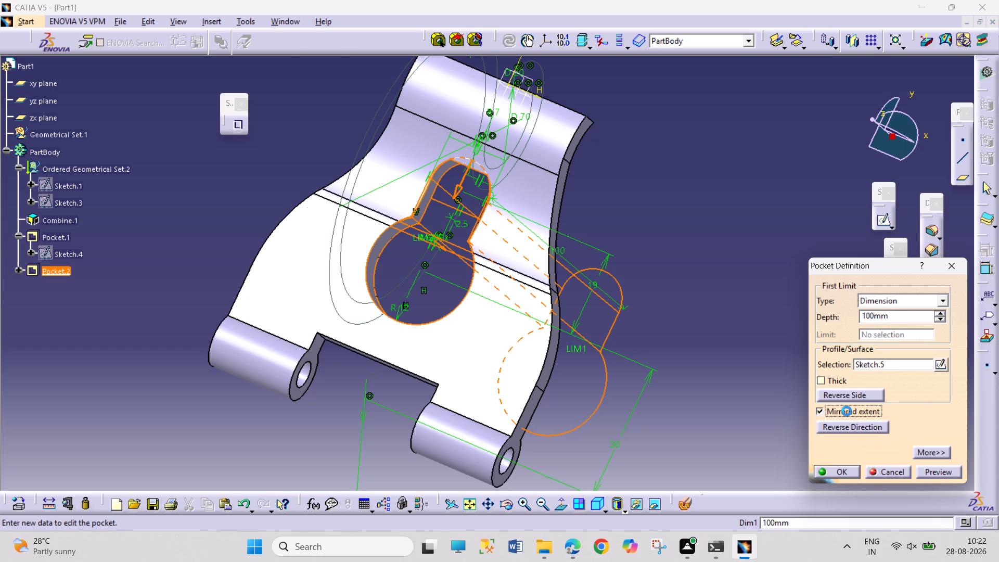
left_click(835, 469)
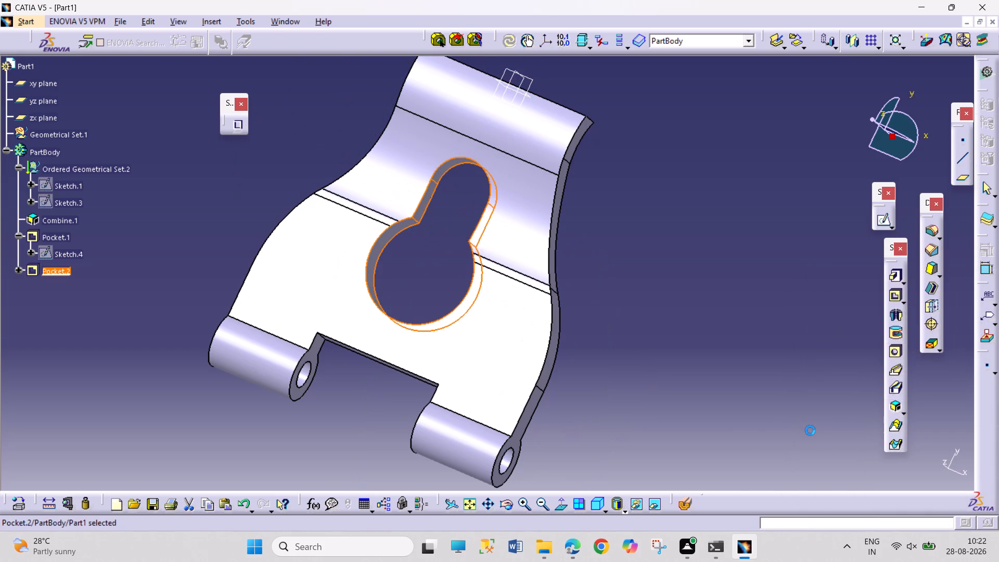
left_click(810, 430)
Inspect the keyhole opening from several angles and return the part to the isometric view.
left_click(511, 500)
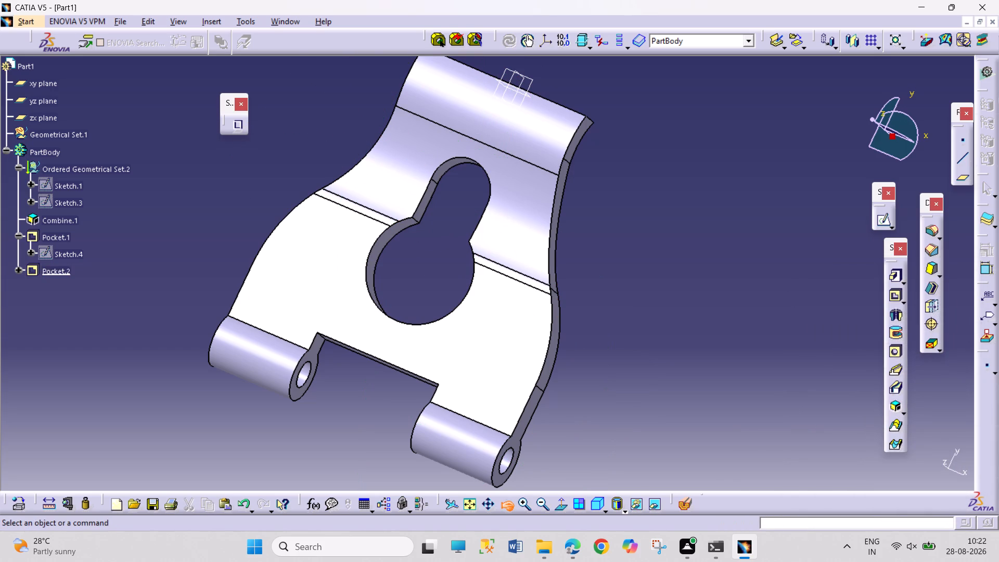
left_click_drag(418, 471, 572, 274)
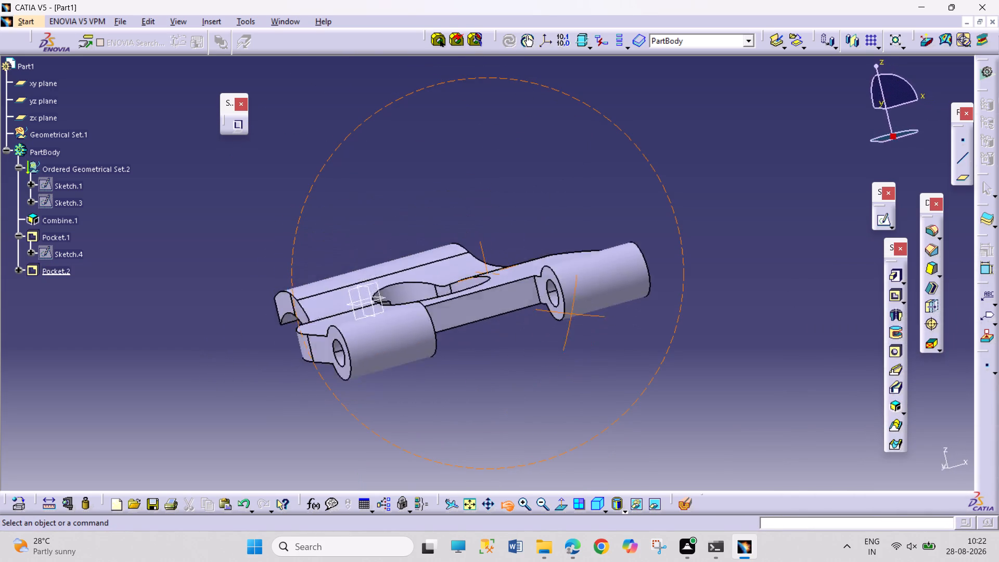
left_click_drag(572, 274, 558, 424)
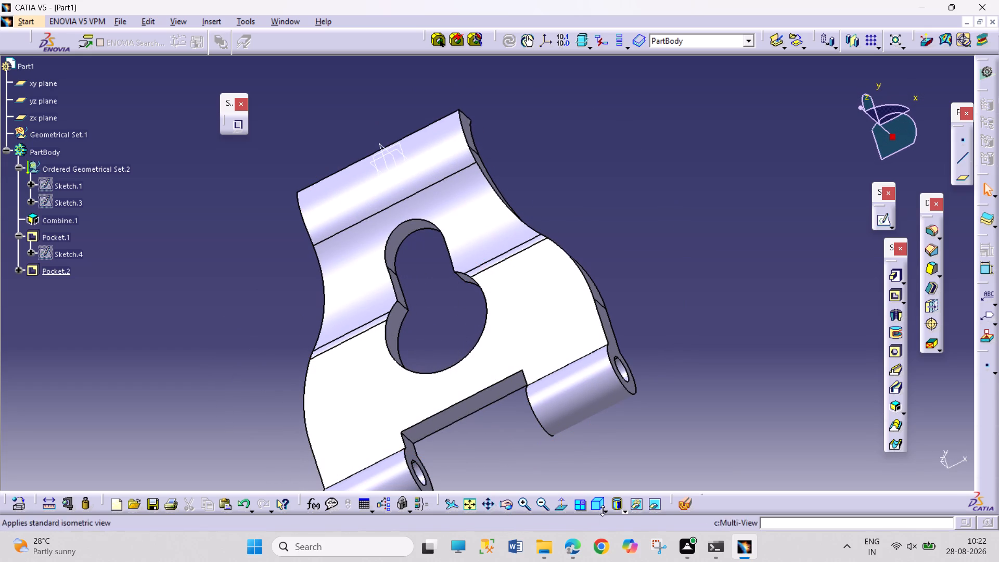
left_click(596, 504)
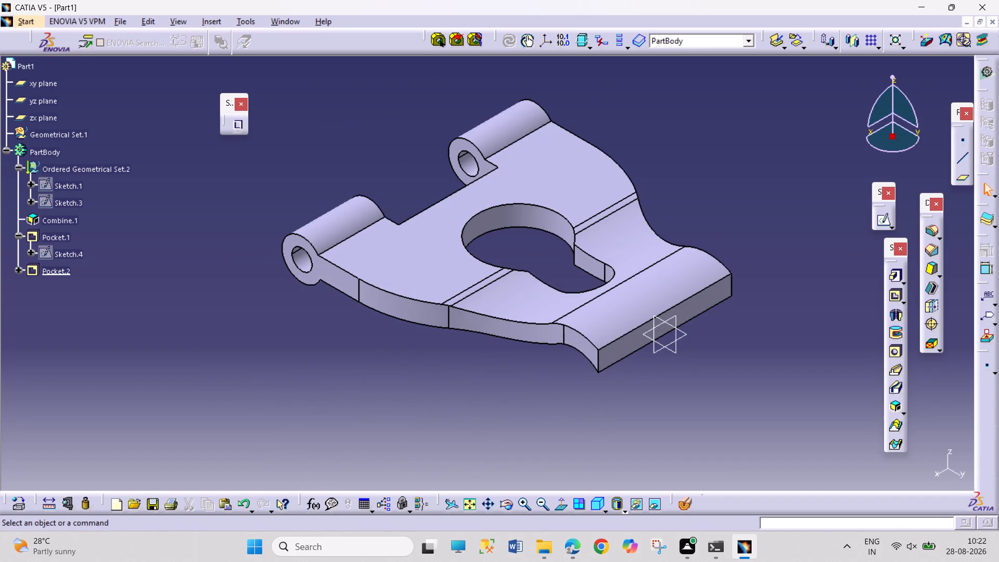
left_click_drag(584, 425, 672, 446)
left_click_drag(643, 423, 685, 445)
left_click_drag(663, 417, 702, 432)
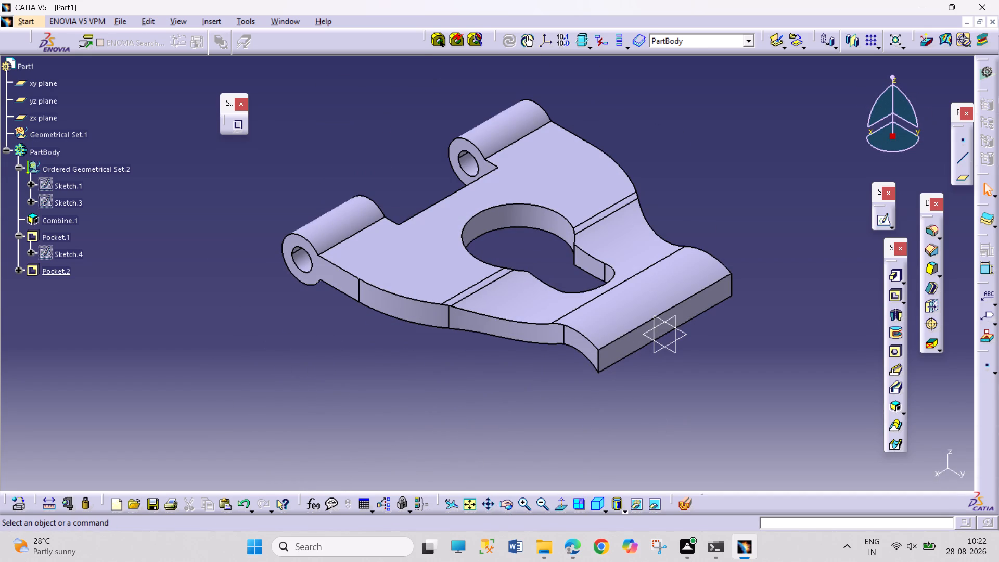
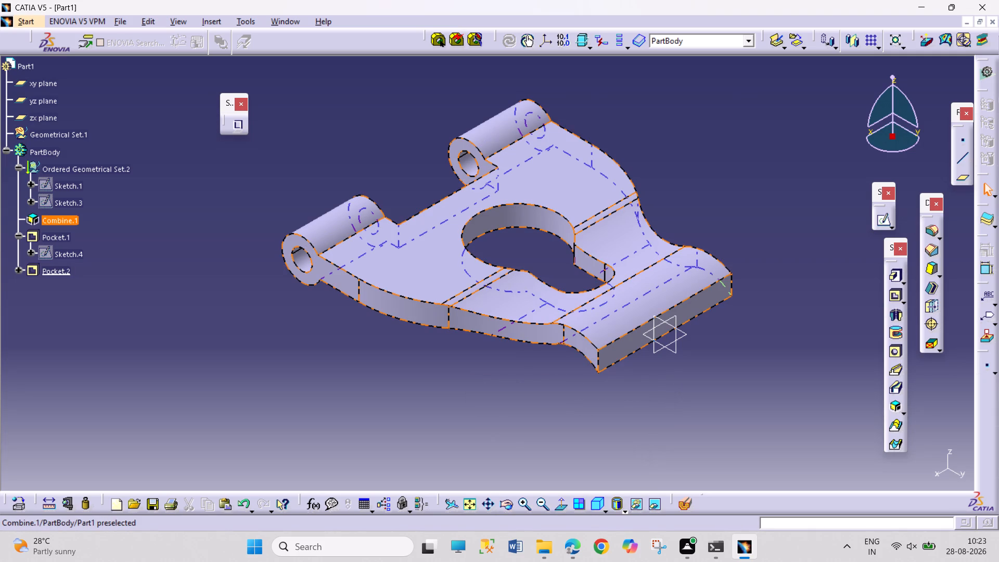
Open the plate outline sketch, Sketch.1, and review its full set of dimensions.
left_click(20, 272)
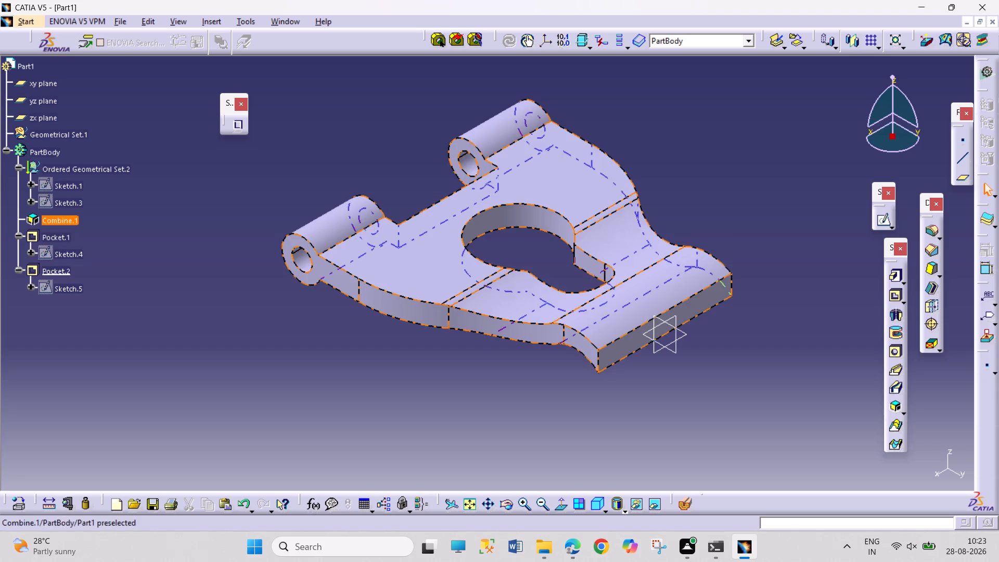
double_click(56, 185)
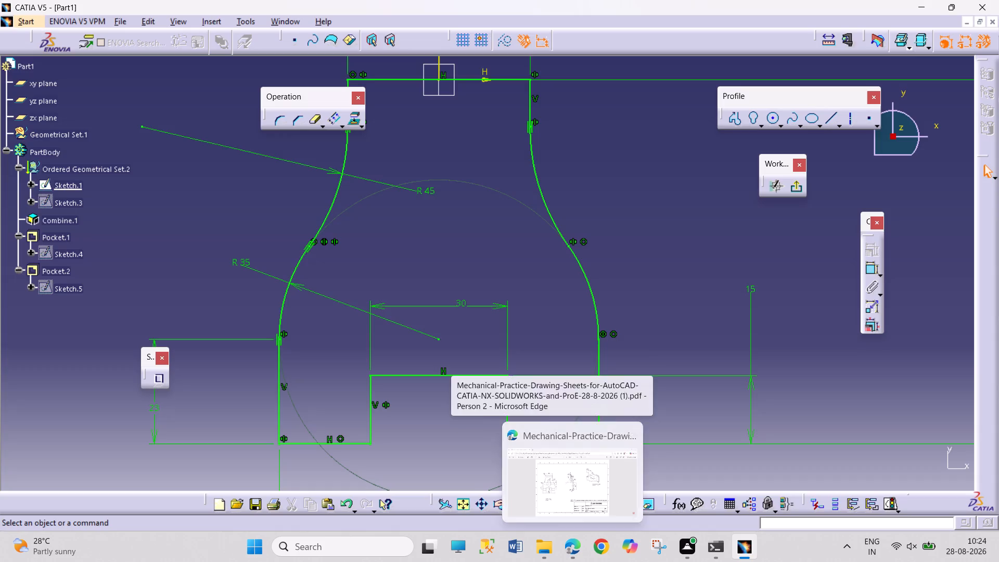
left_click(467, 502)
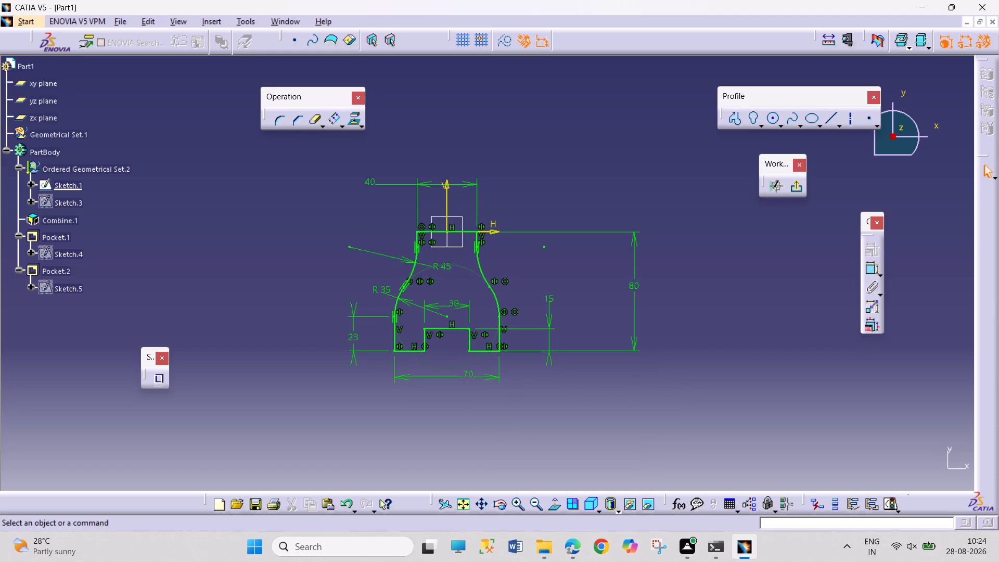
Open the side-profile sketch, Sketch.3, for editing and move the 12 mm diameter dimension closer to its circle.
double_click(66, 202)
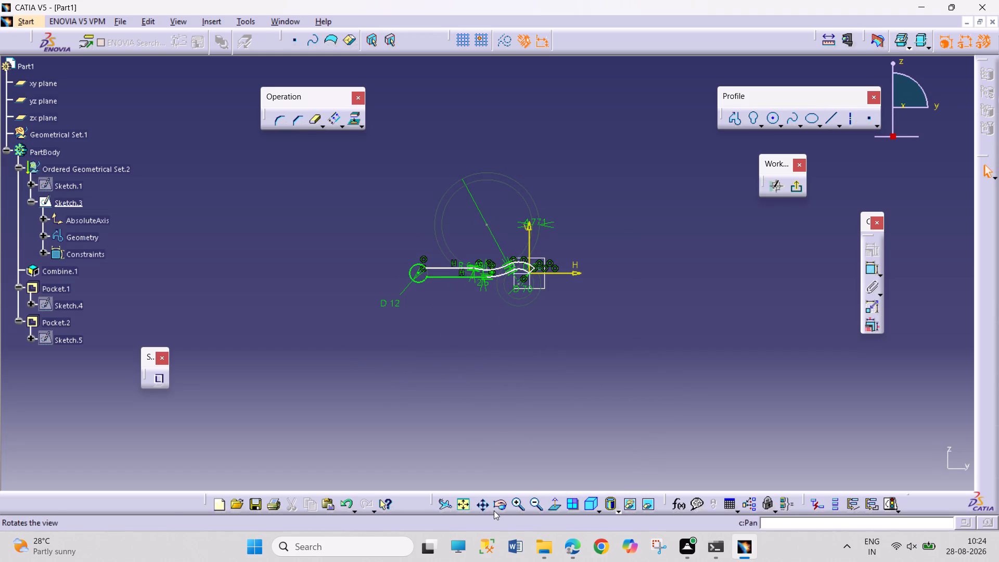
left_click(466, 505)
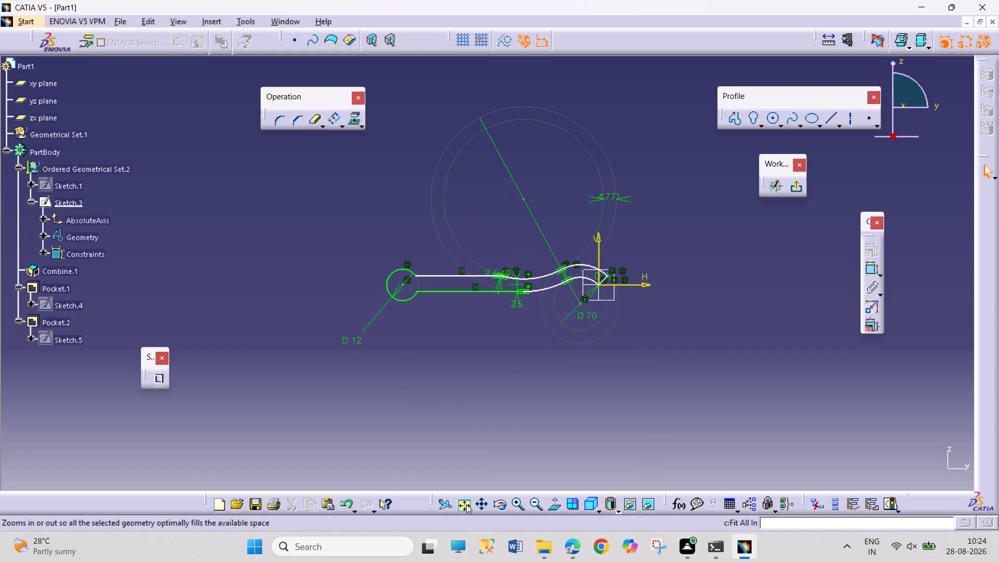
left_click(516, 505)
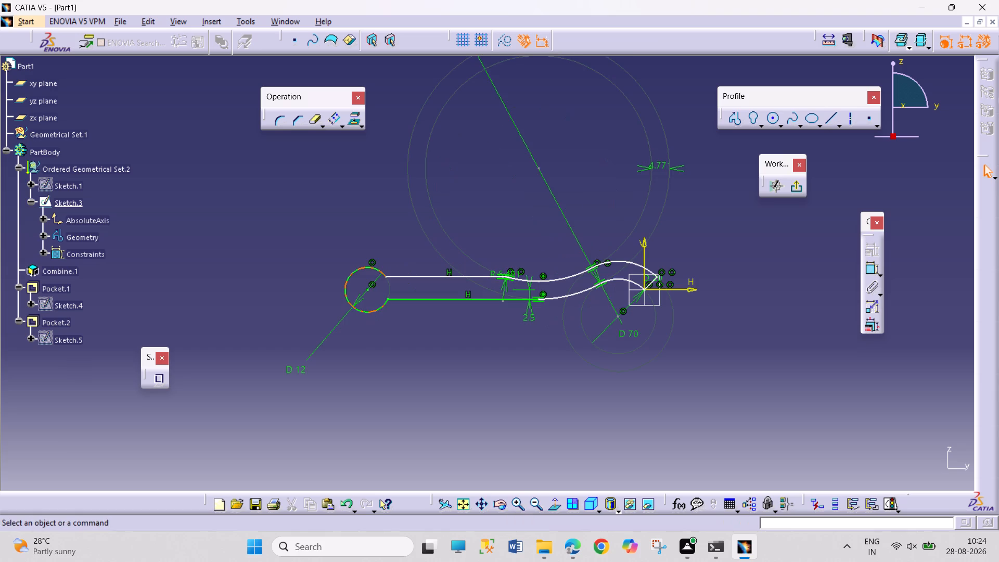
left_click_drag(293, 368, 332, 313)
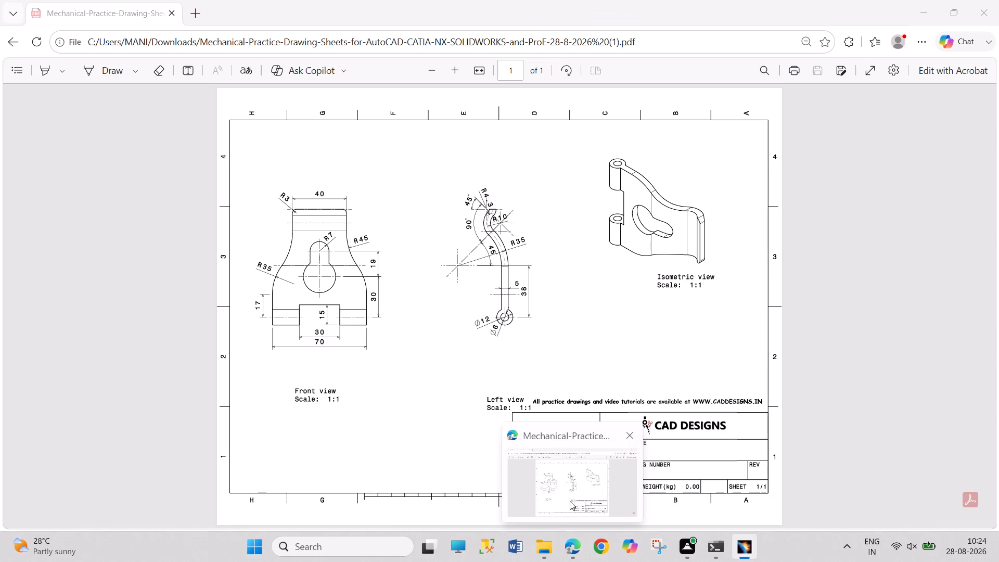
Dimension the distance between the profile's two long horizontal lines and set the thickness to 5 mm.
left_click(864, 270)
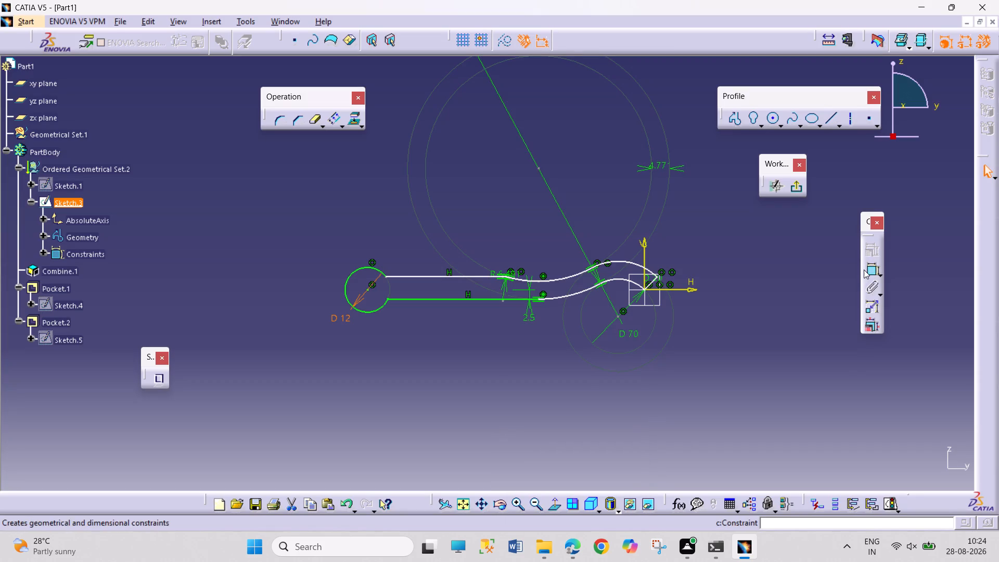
left_click(434, 277)
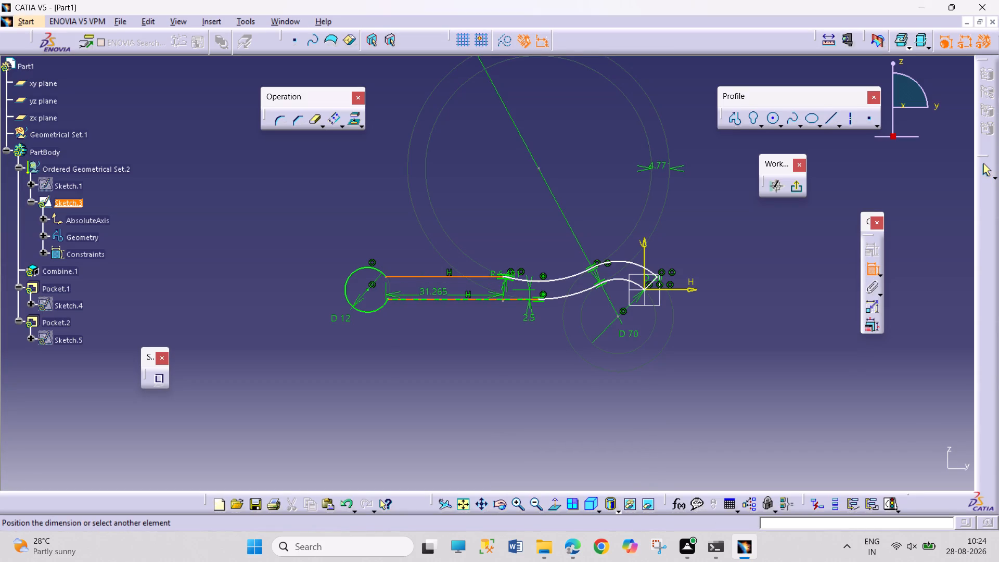
left_click(434, 299)
left_click(434, 337)
double_click(438, 334)
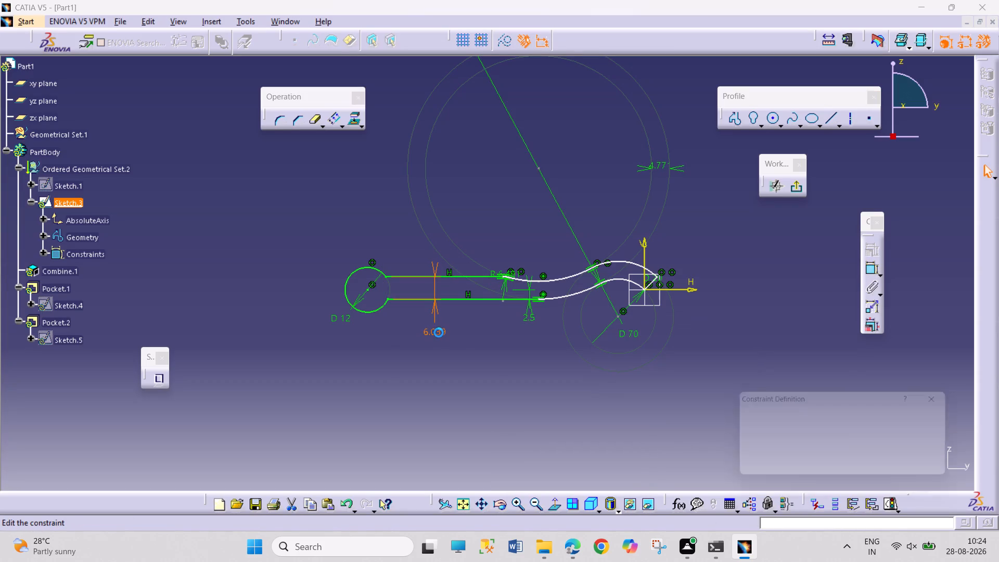
key("5")
key("Return")
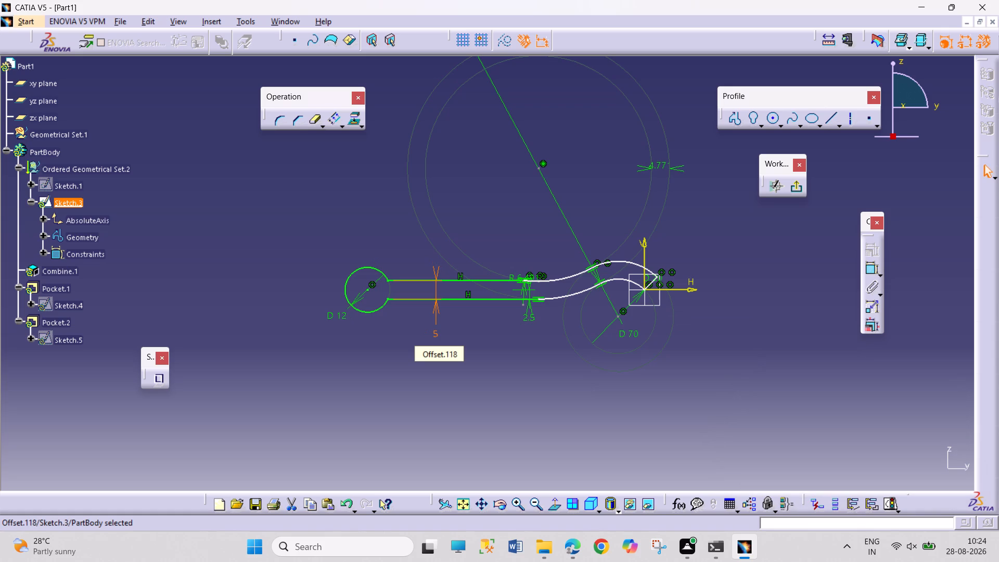
left_click(497, 374)
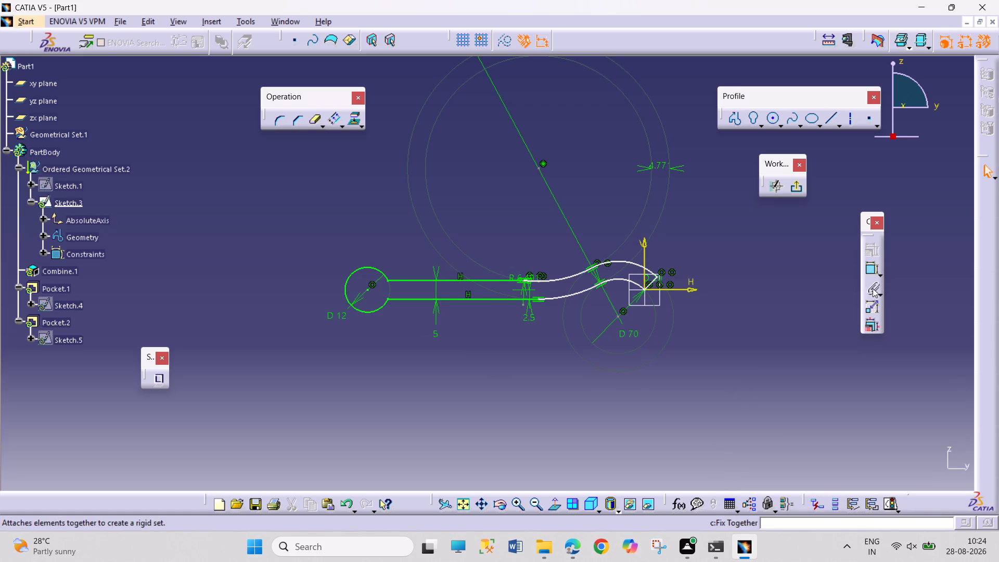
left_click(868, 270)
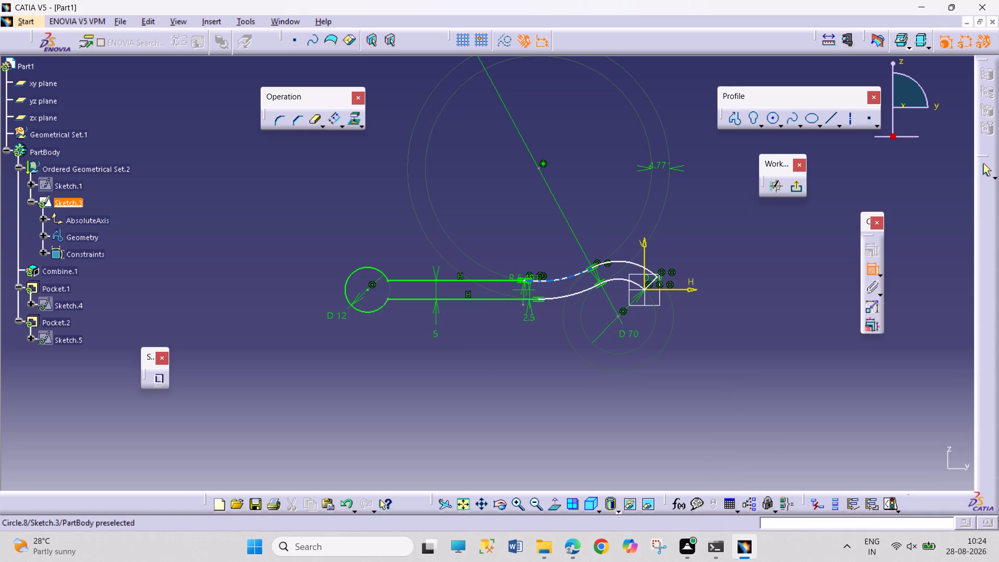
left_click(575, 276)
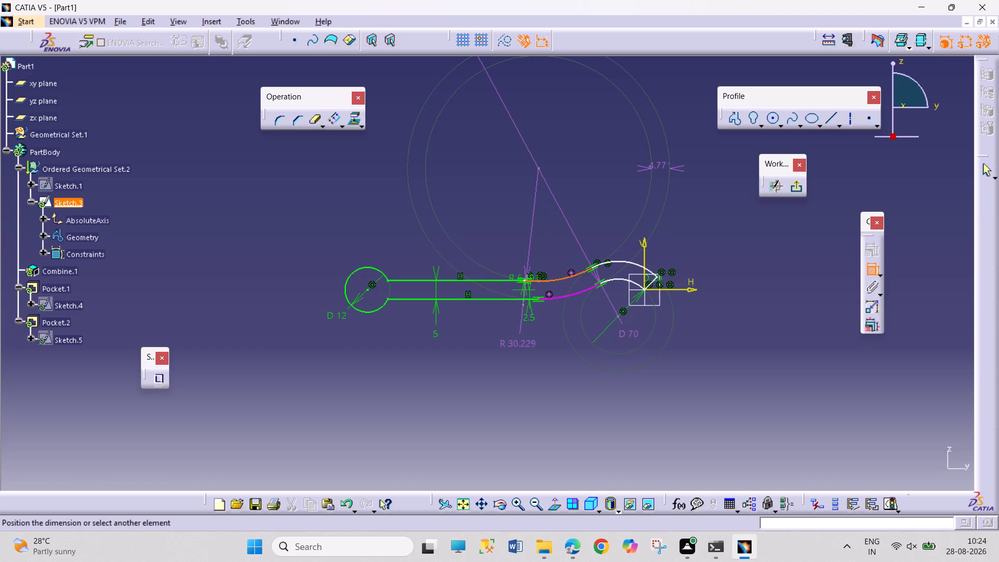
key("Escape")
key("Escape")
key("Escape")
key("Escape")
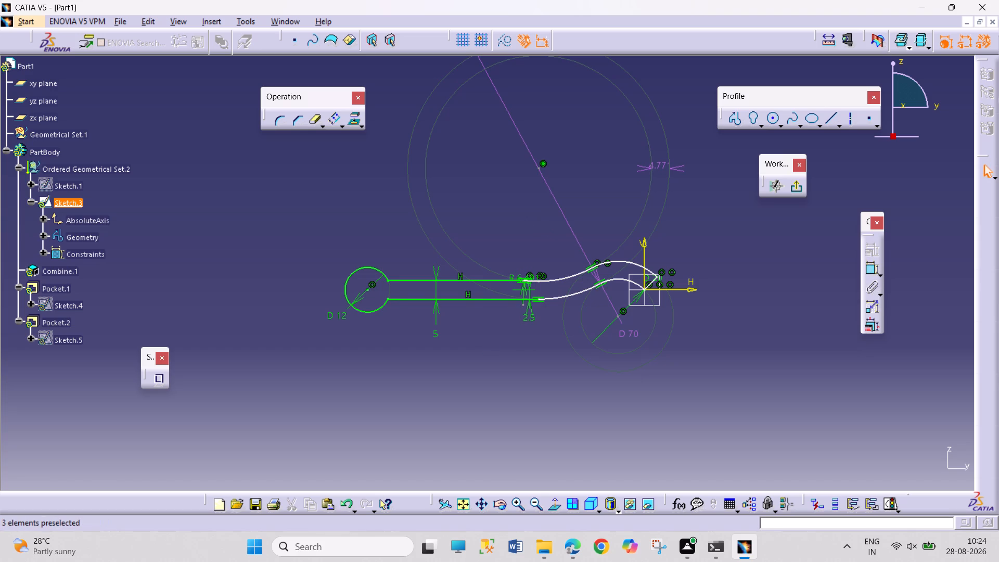
Move the 2.5 mm offset dimension clear of the profile, beyond the sketch origin at its curved end.
left_click_drag(531, 316, 544, 224)
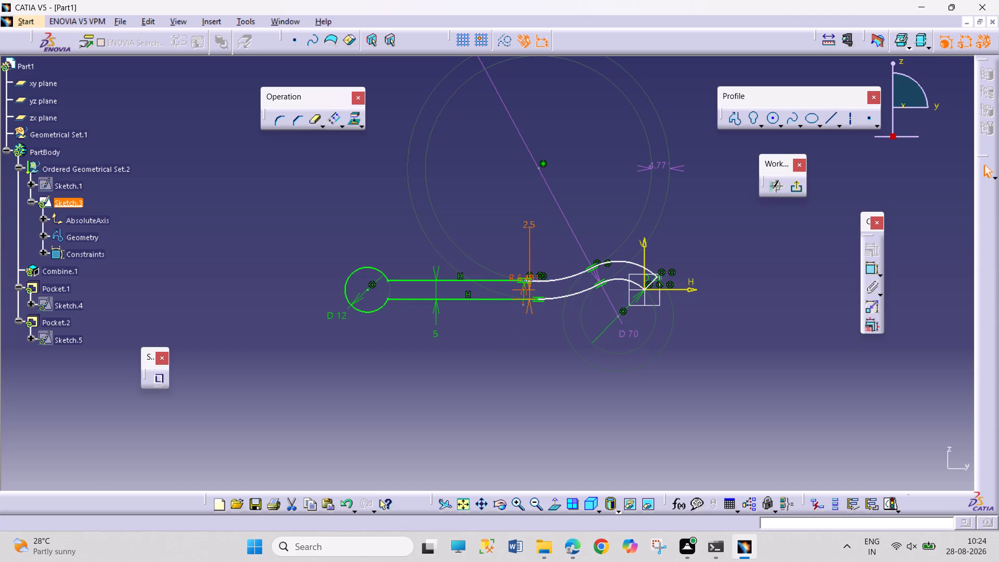
left_click_drag(524, 309, 478, 318)
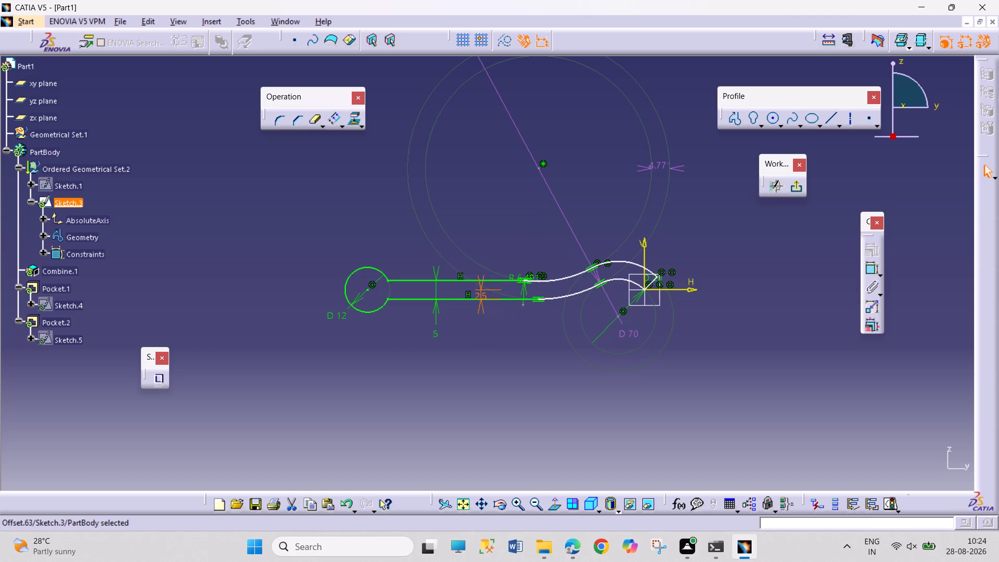
left_click_drag(478, 318, 612, 289)
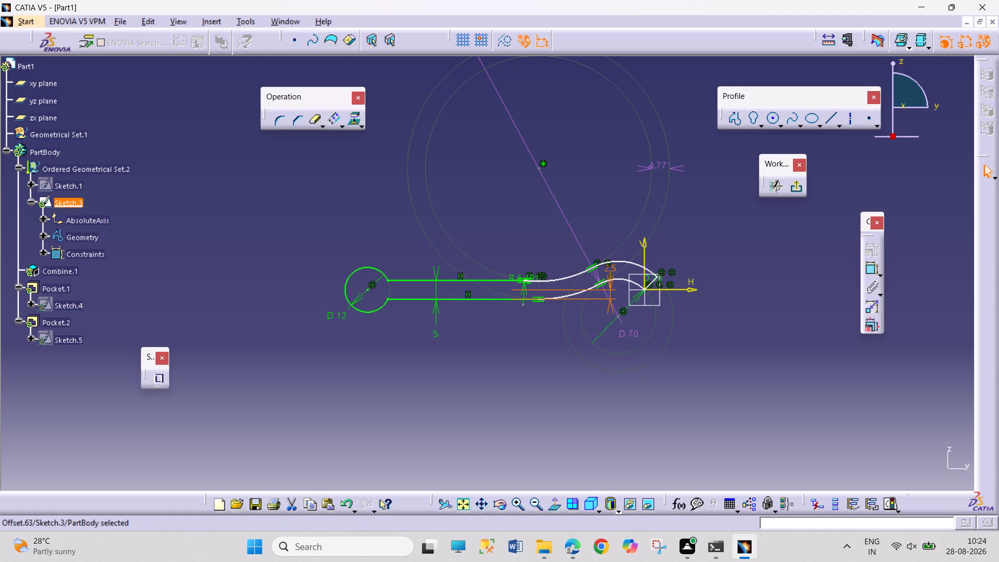
left_click_drag(612, 289, 713, 261)
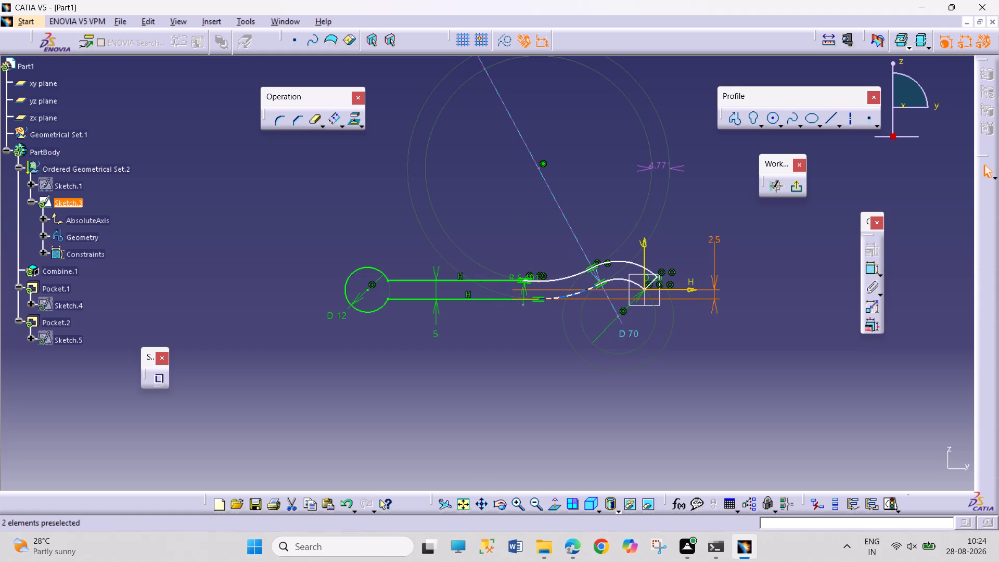
Delete the D 70 diameter dimension from the lower concave arc of the side profile.
right_click(631, 331)
left_click(649, 291)
left_click(651, 296)
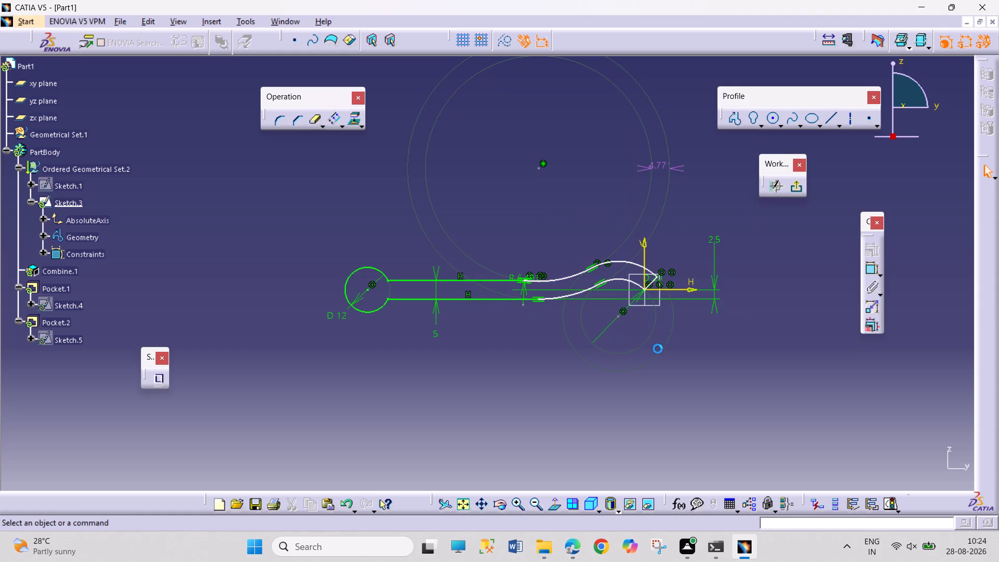
left_click(658, 349)
Move the R 6.491 radius dimension up, clear of the profile lines.
left_click_drag(514, 275, 502, 224)
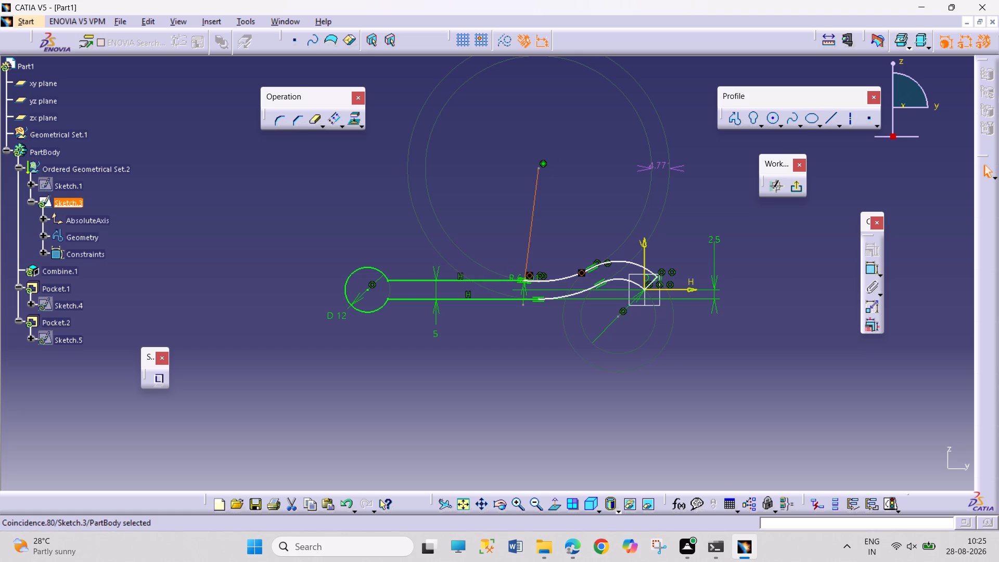
left_click_drag(502, 224, 502, 218)
left_click_drag(513, 274, 510, 237)
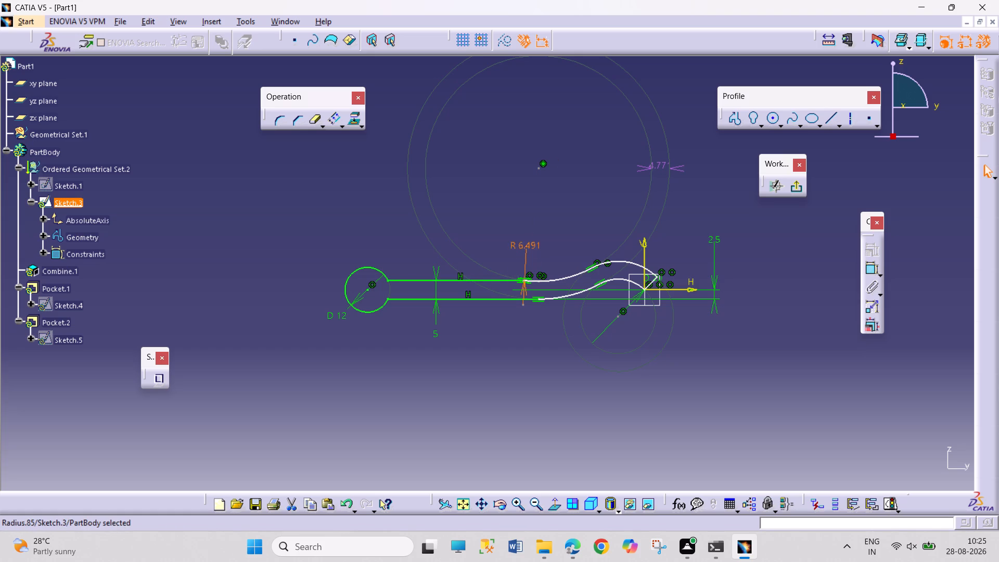
left_click_drag(510, 237, 511, 197)
left_click(571, 219)
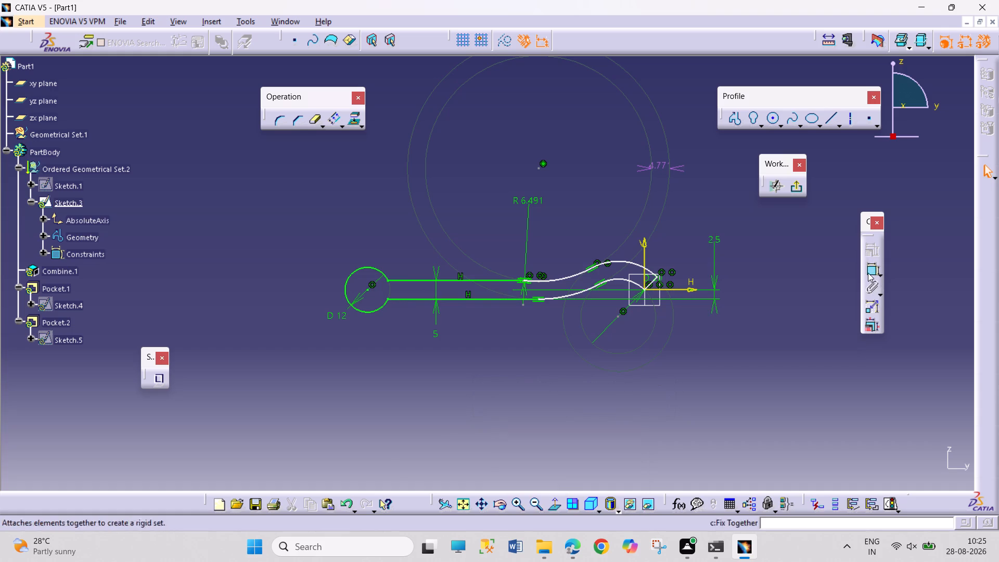
Delete the 4.77 mm offset dimension between the two large concentric arcs.
right_click(659, 164)
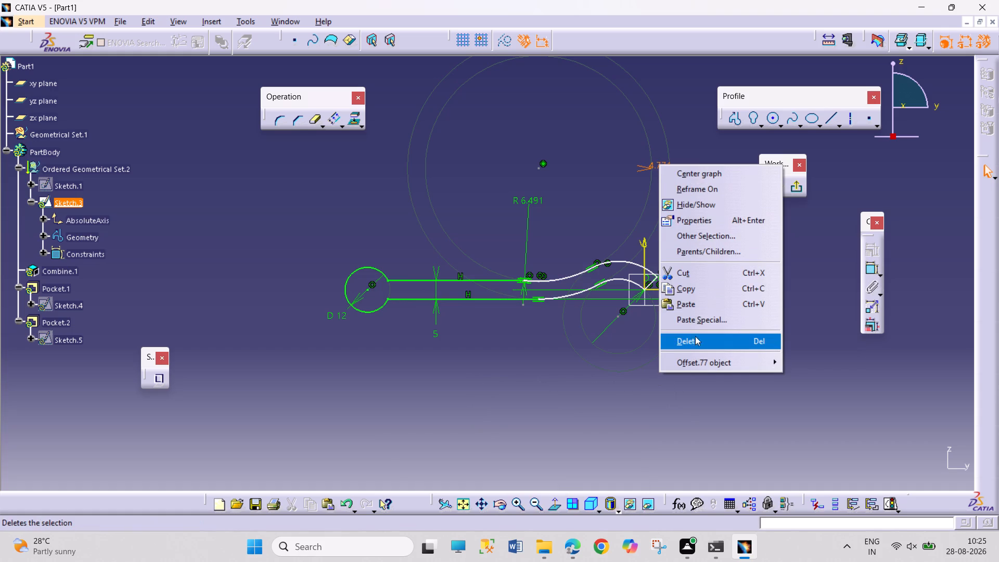
left_click(696, 343)
Add a horizontal dimension from the 12 mm circle's centre to the lower straight line's end and set it to 38 mm.
left_click(868, 273)
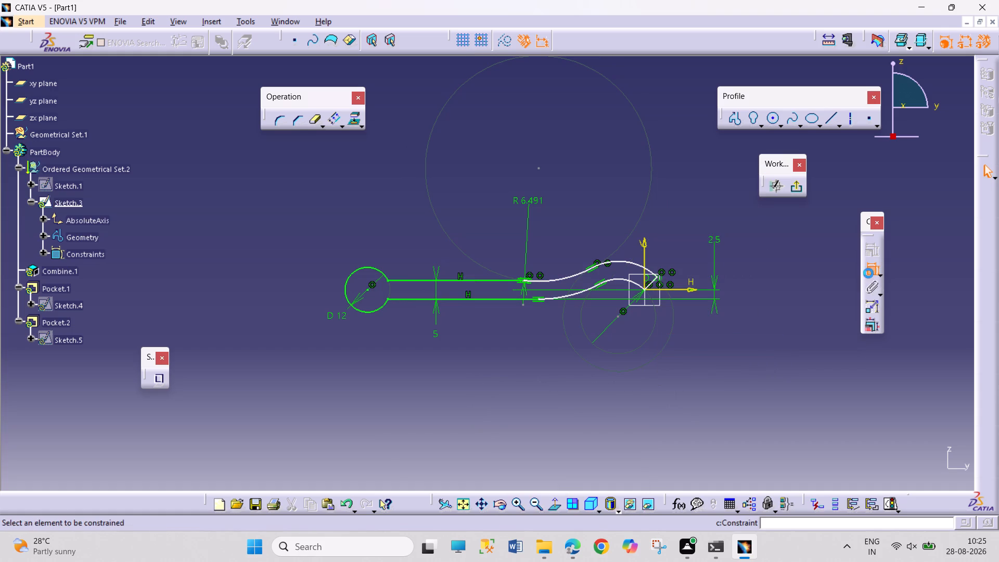
left_click(540, 300)
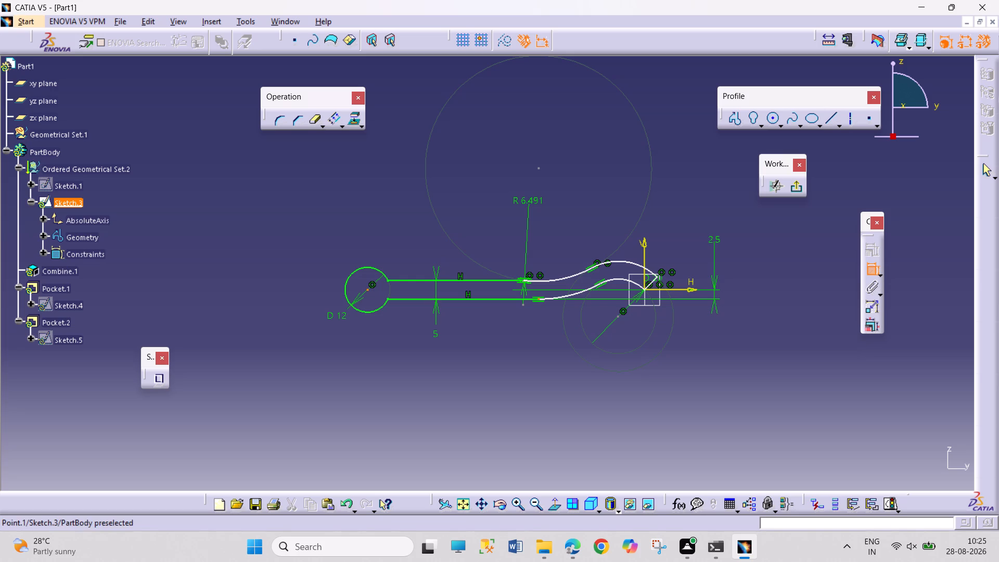
left_click(369, 291)
right_click(438, 380)
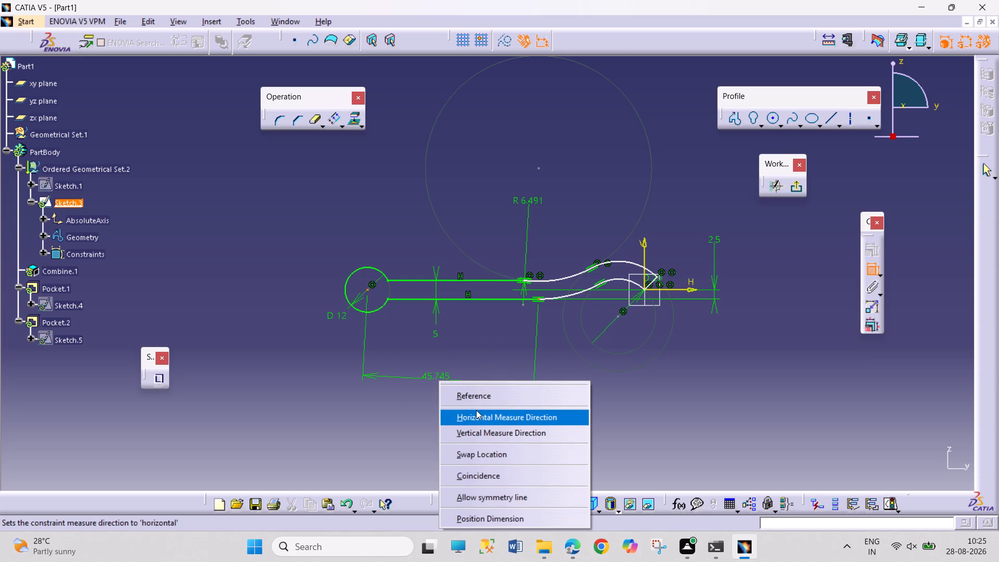
left_click(476, 410)
left_click(449, 386)
double_click(449, 382)
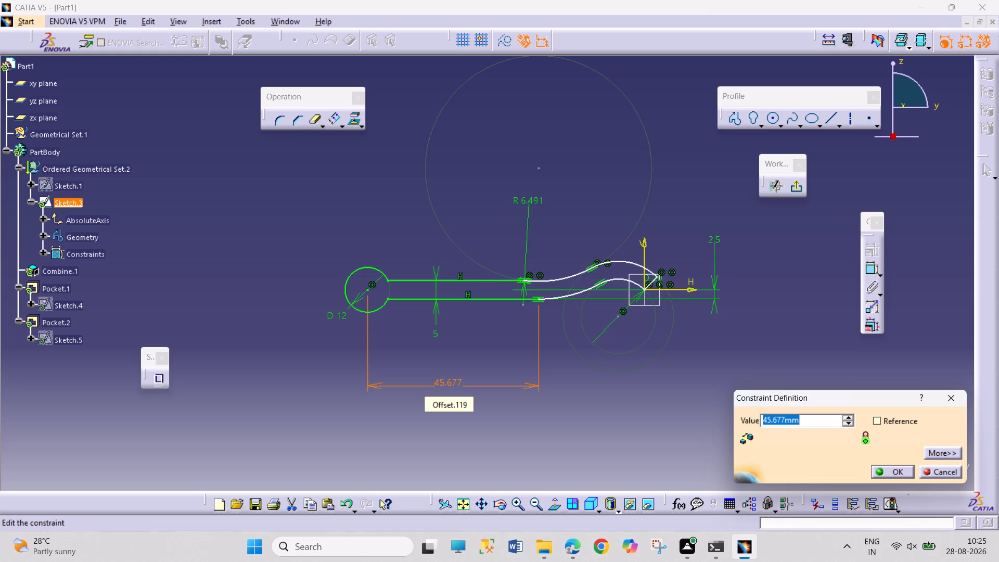
type("38")
key("Return")
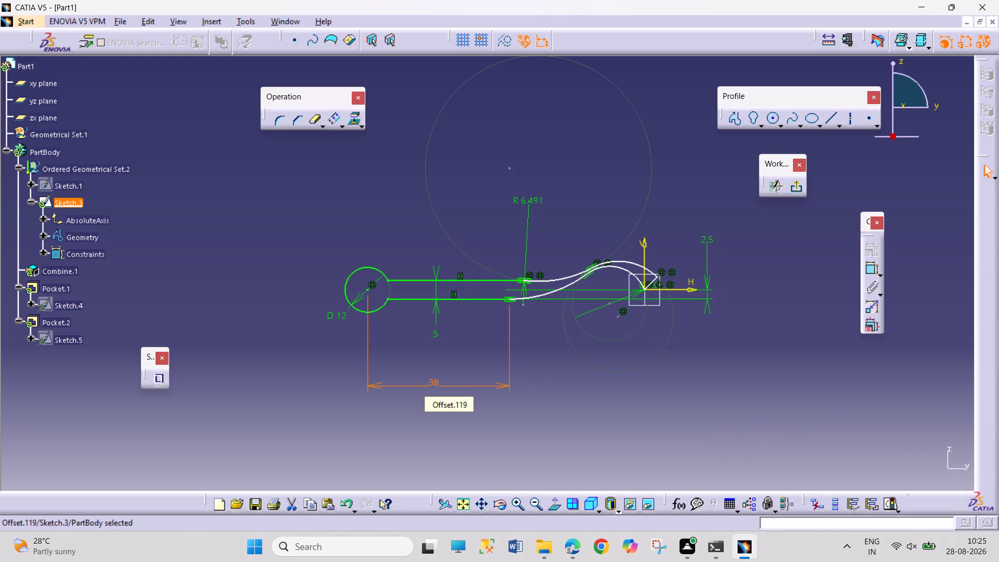
left_click(619, 379)
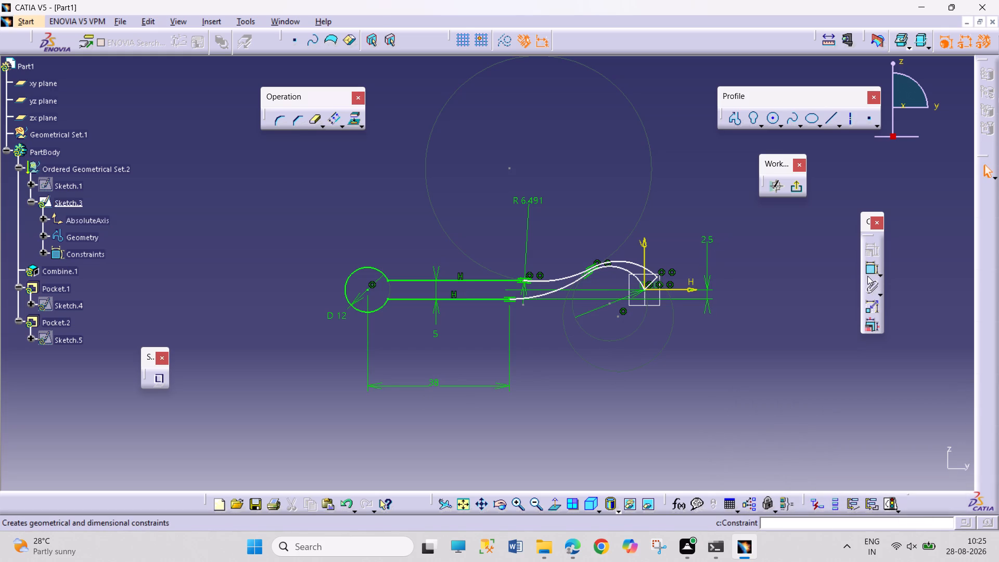
Add a horizontal dimension from the 12 mm circle's centre to the upper straight line's end and set it to 38 mm.
left_click(868, 273)
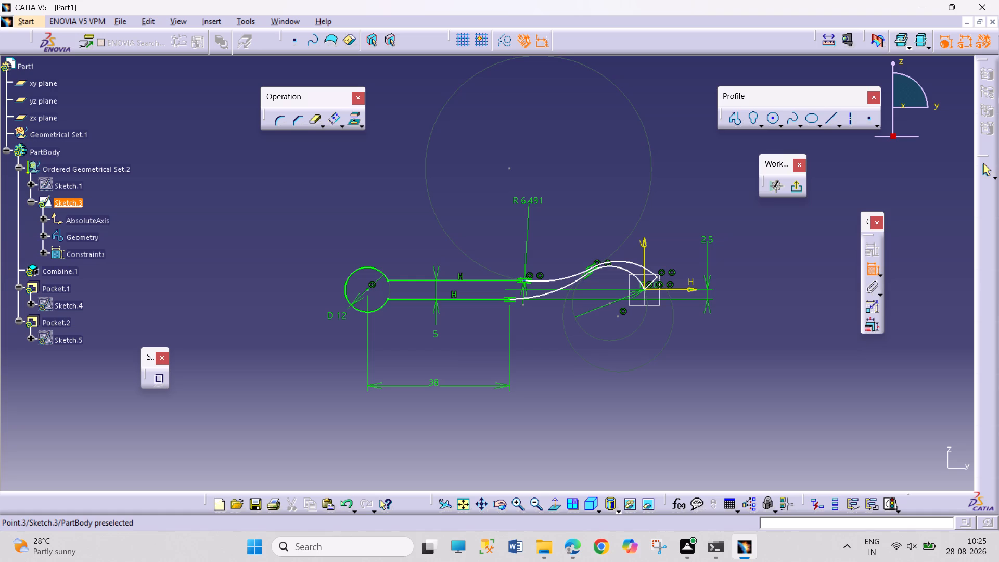
left_click(524, 279)
left_click(368, 291)
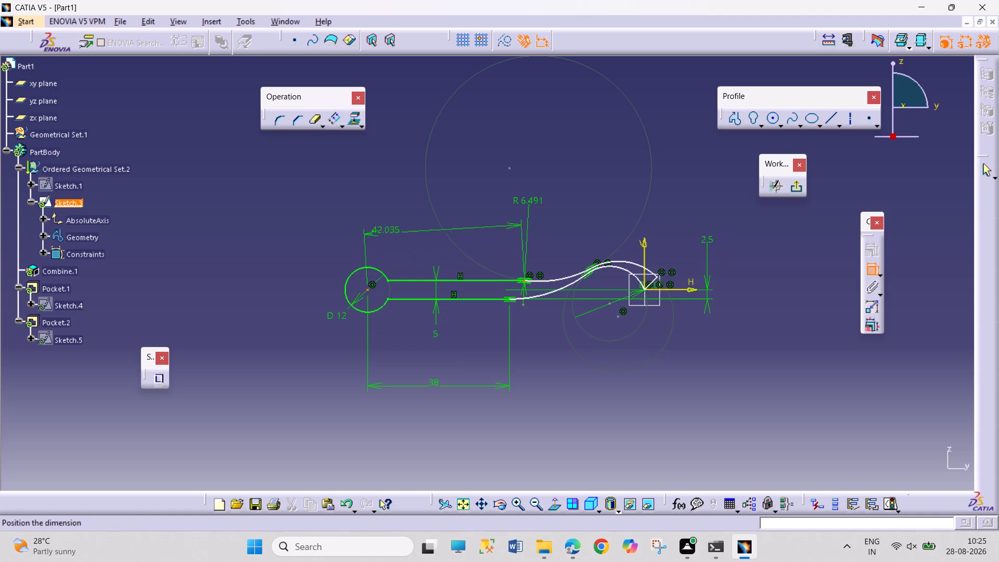
right_click(393, 230)
left_click(423, 269)
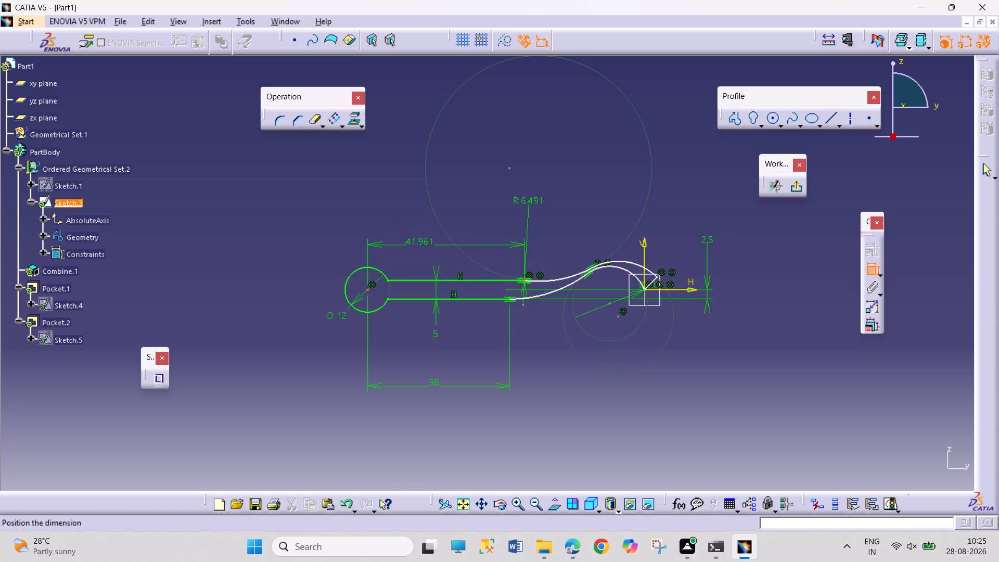
left_click(421, 240)
double_click(423, 238)
type("38")
key("Return")
left_click(647, 373)
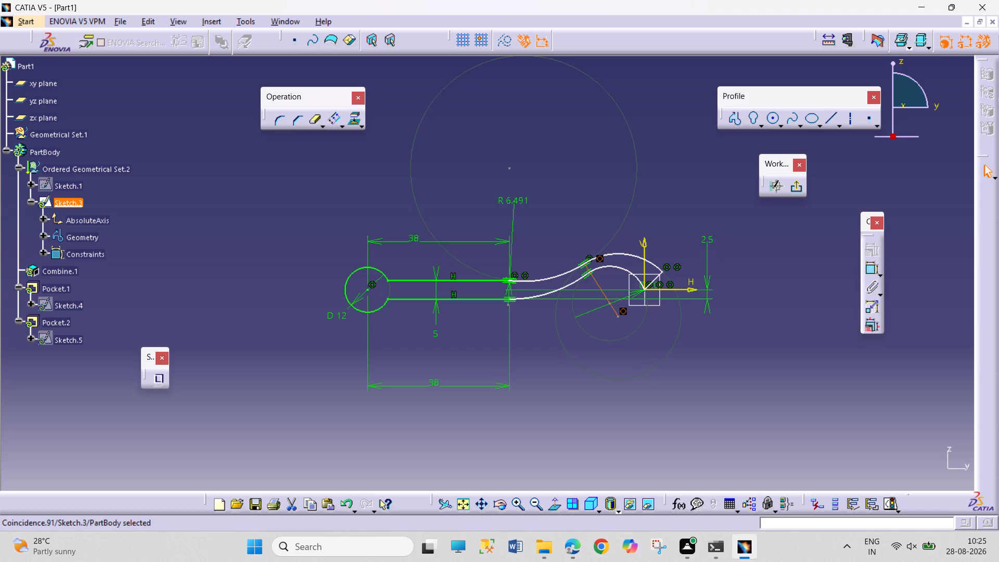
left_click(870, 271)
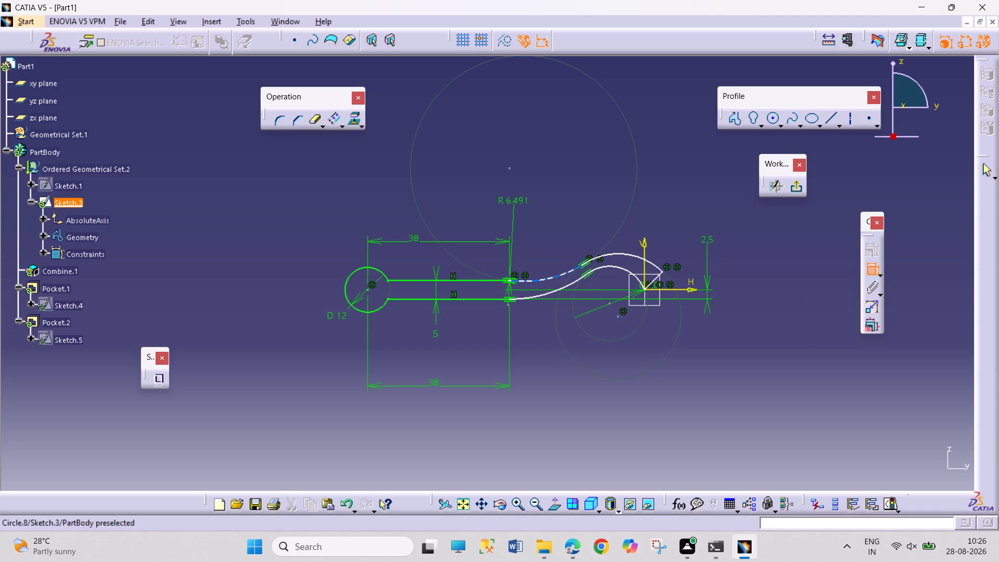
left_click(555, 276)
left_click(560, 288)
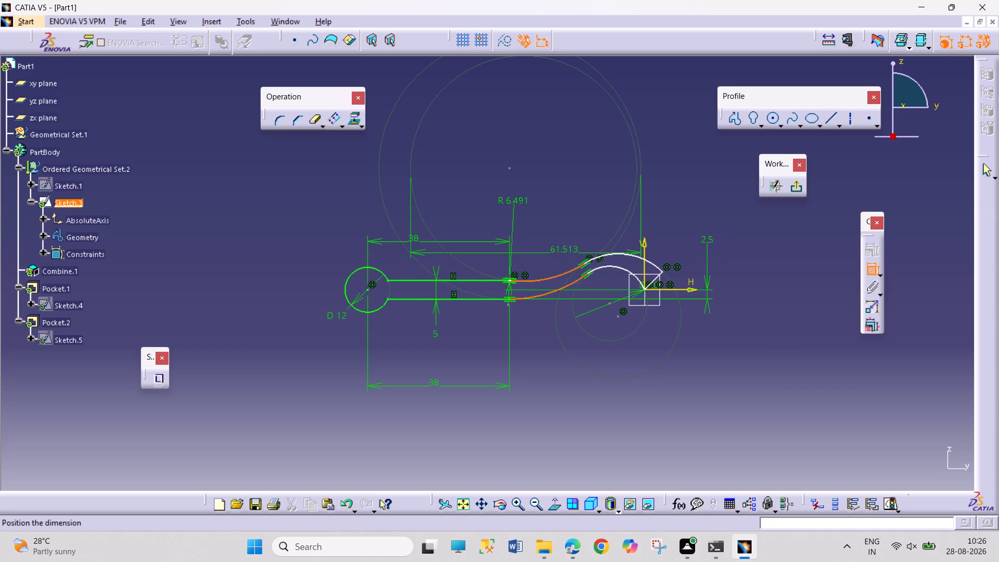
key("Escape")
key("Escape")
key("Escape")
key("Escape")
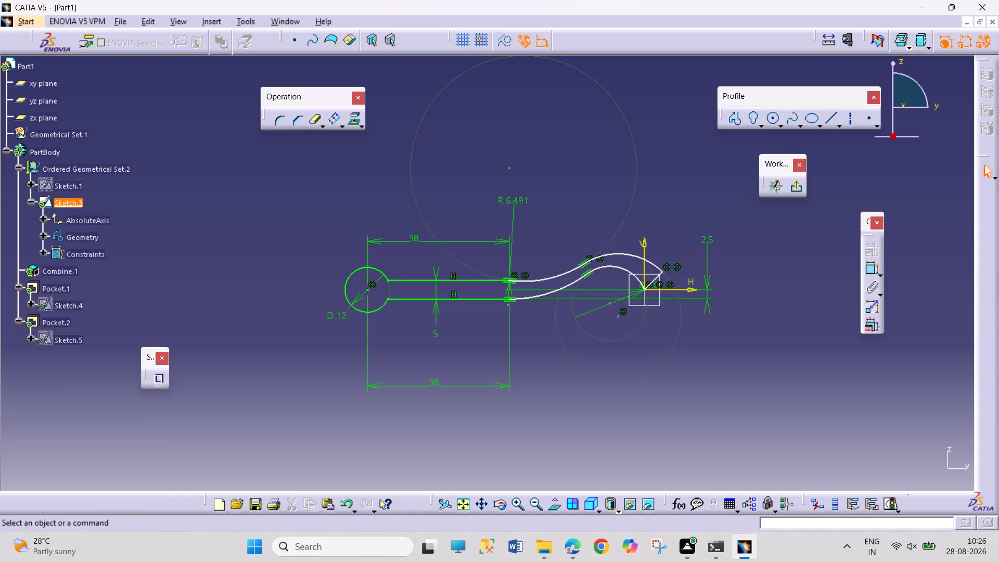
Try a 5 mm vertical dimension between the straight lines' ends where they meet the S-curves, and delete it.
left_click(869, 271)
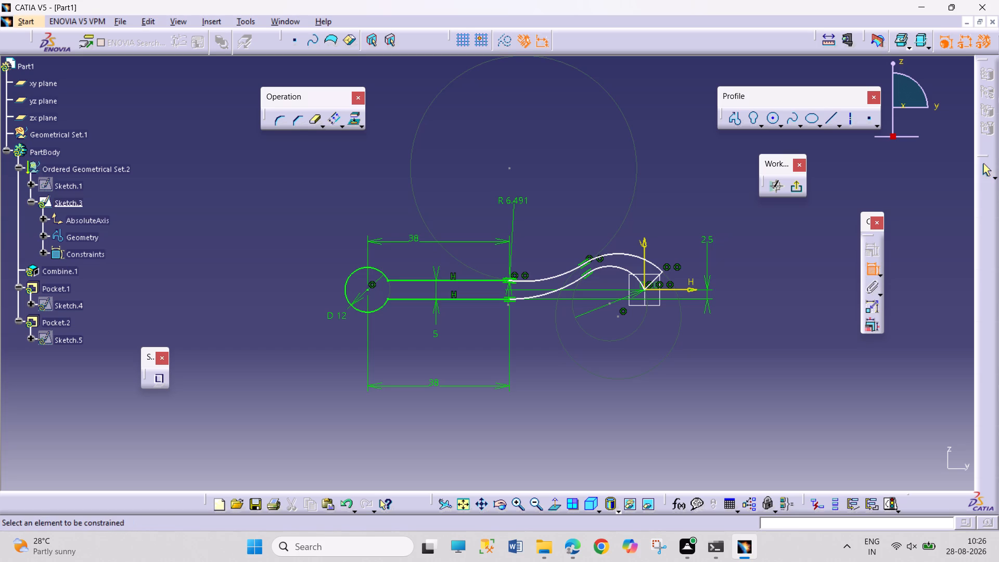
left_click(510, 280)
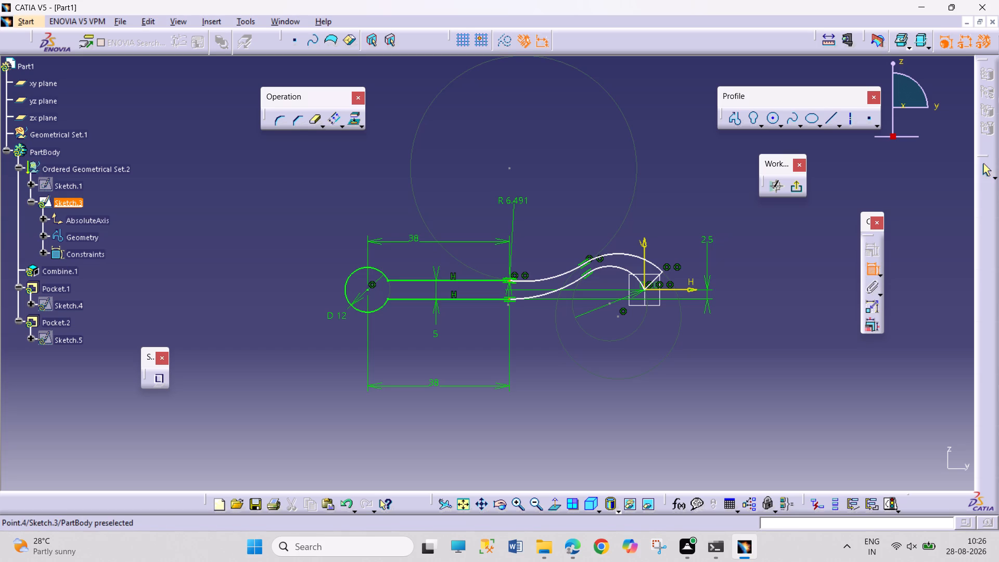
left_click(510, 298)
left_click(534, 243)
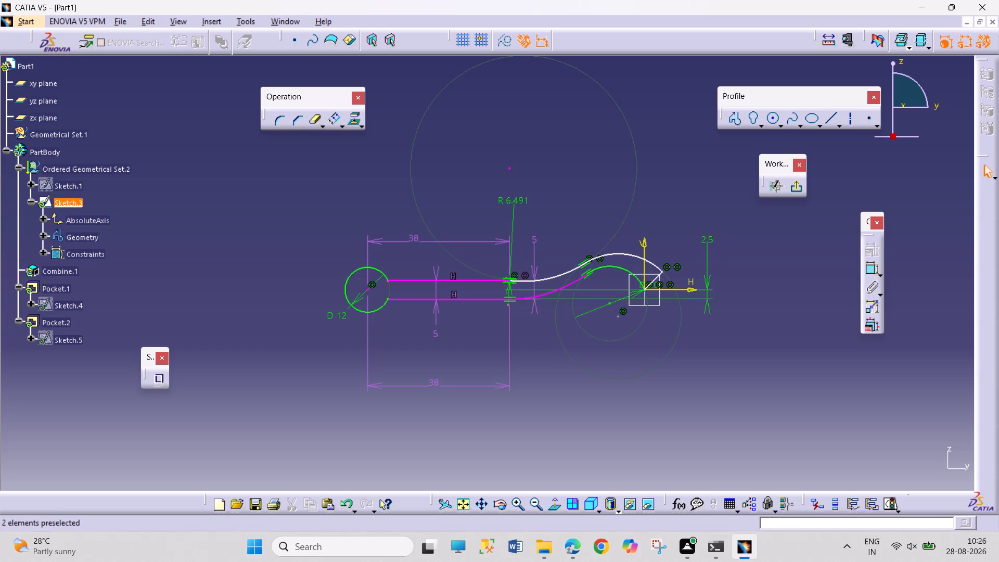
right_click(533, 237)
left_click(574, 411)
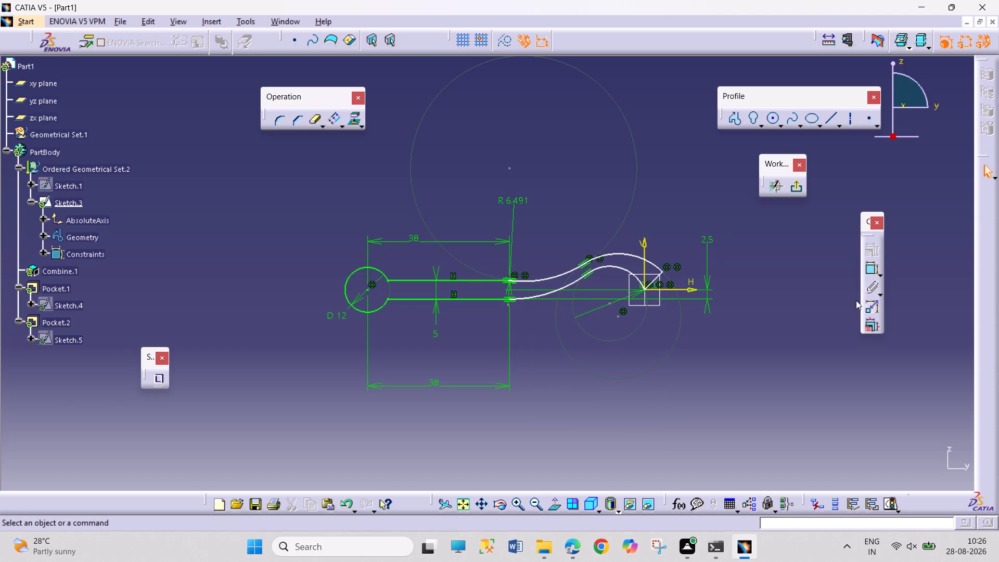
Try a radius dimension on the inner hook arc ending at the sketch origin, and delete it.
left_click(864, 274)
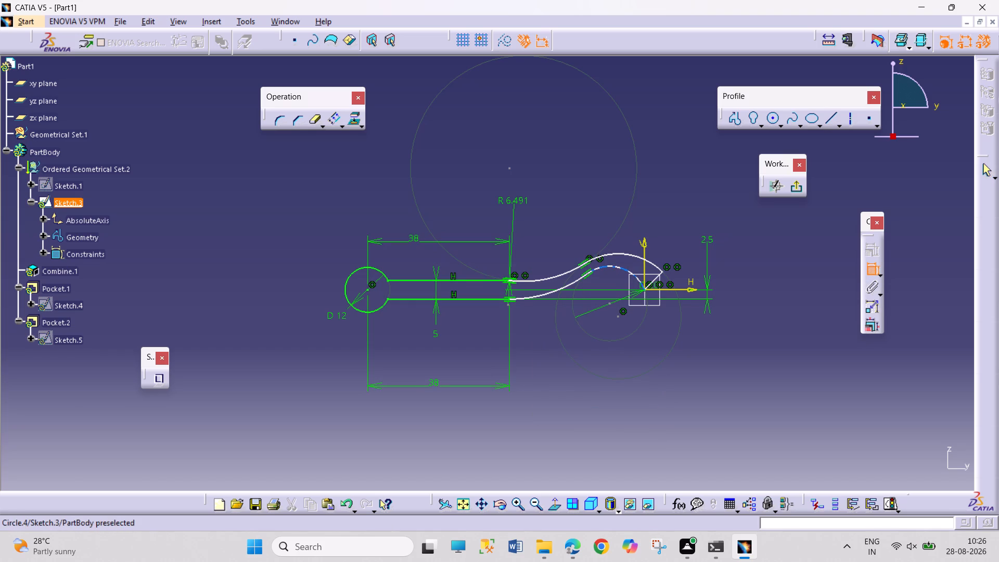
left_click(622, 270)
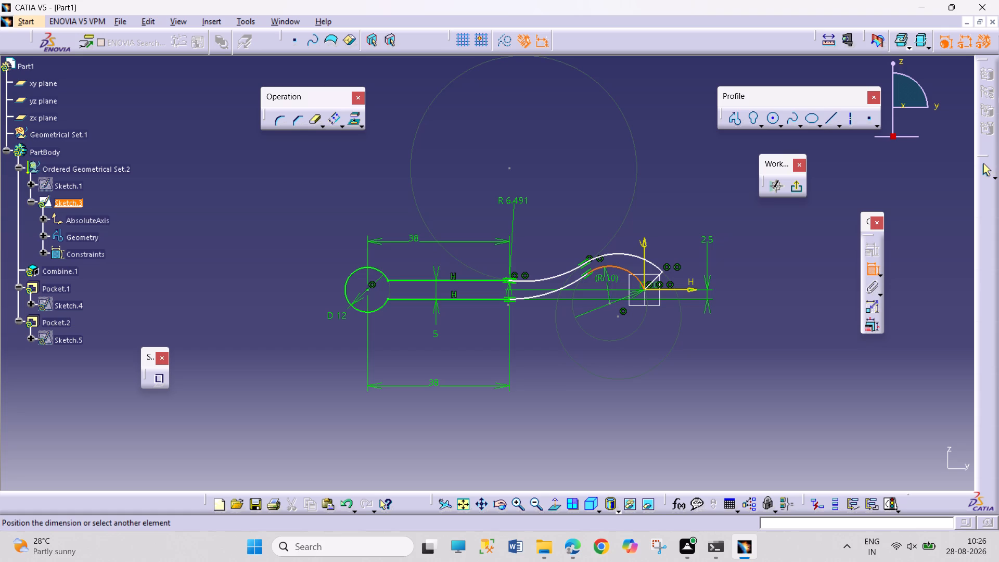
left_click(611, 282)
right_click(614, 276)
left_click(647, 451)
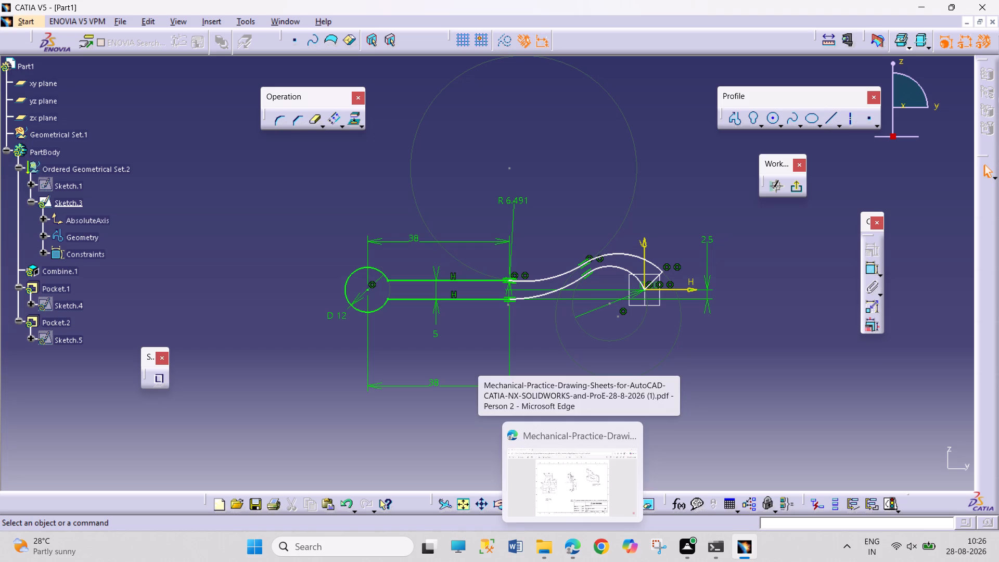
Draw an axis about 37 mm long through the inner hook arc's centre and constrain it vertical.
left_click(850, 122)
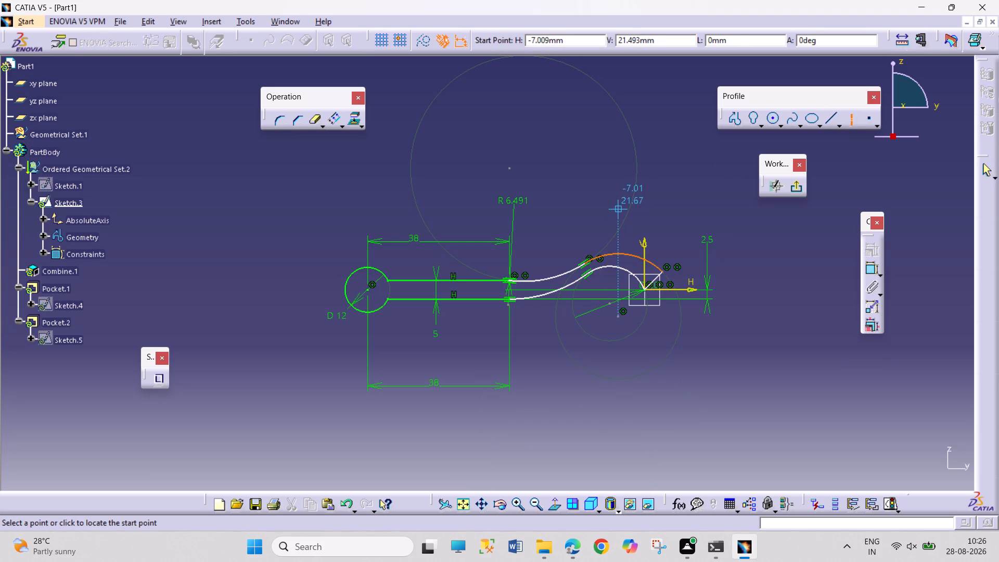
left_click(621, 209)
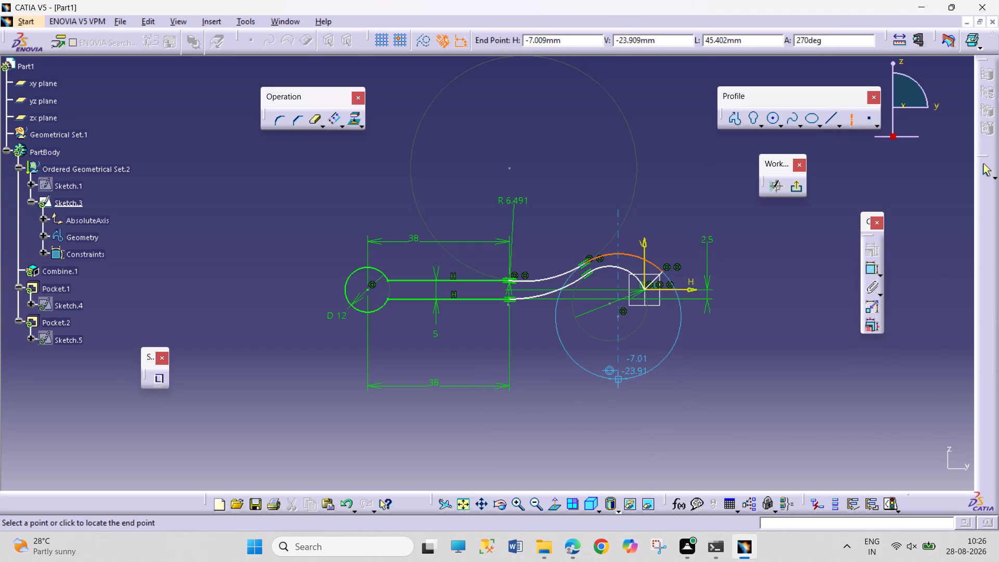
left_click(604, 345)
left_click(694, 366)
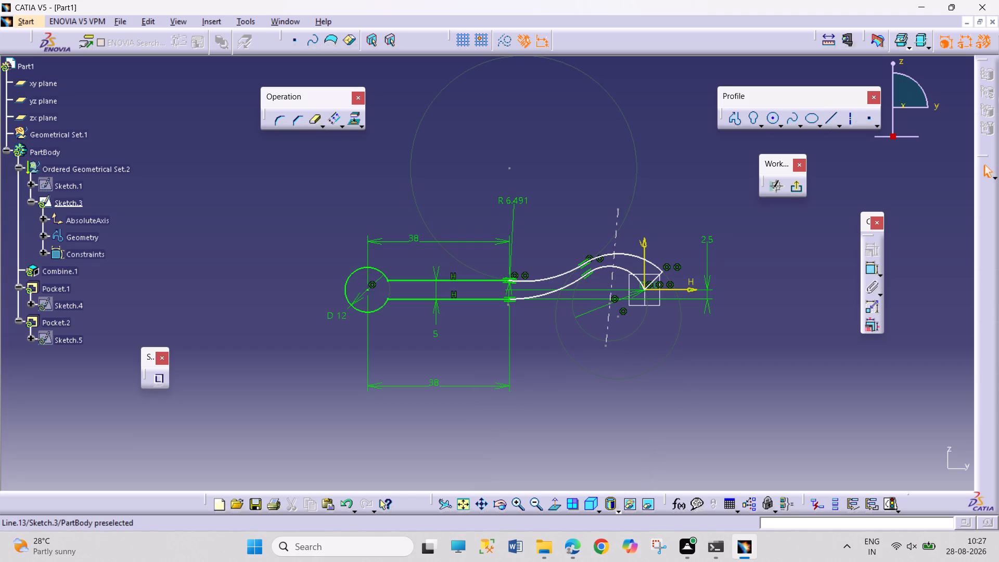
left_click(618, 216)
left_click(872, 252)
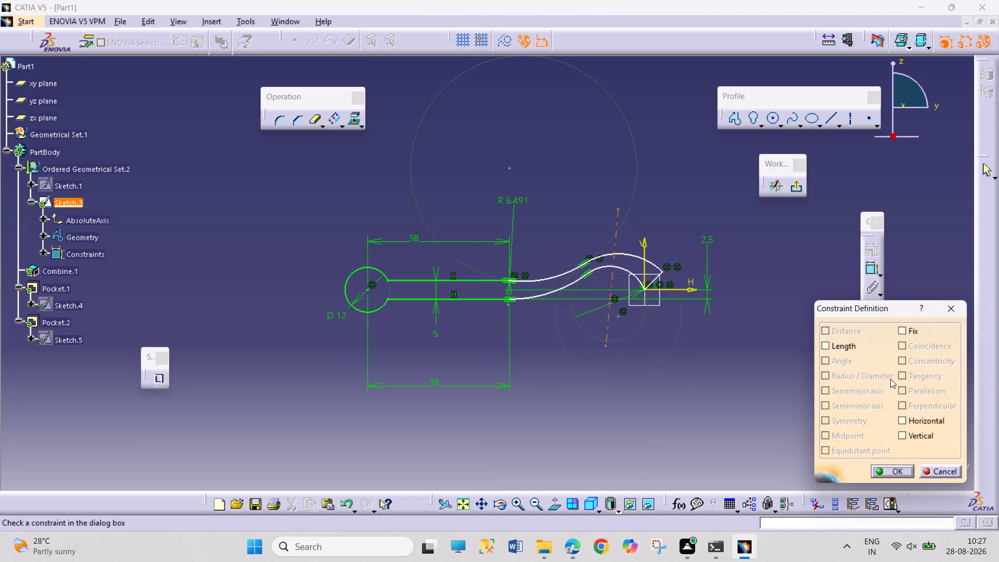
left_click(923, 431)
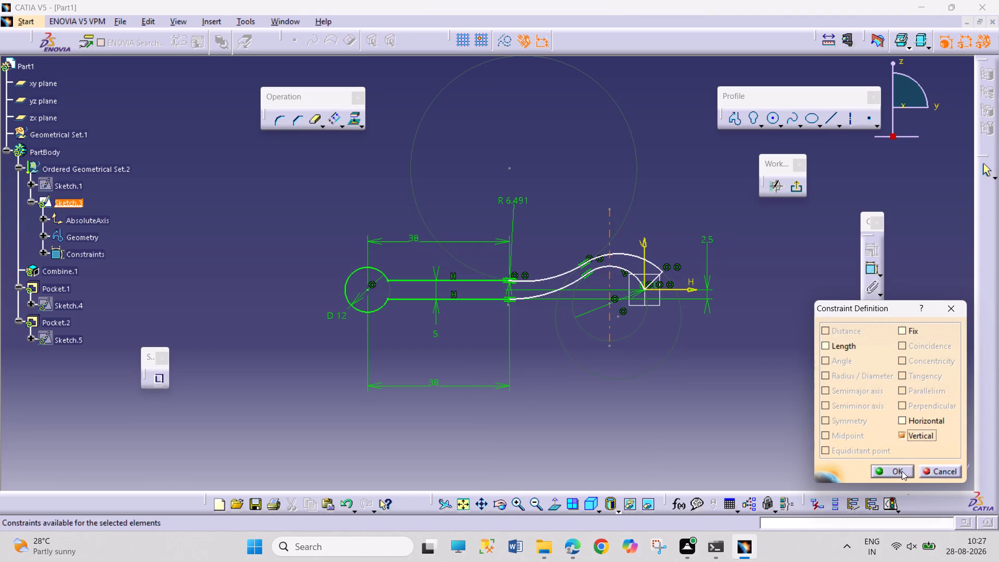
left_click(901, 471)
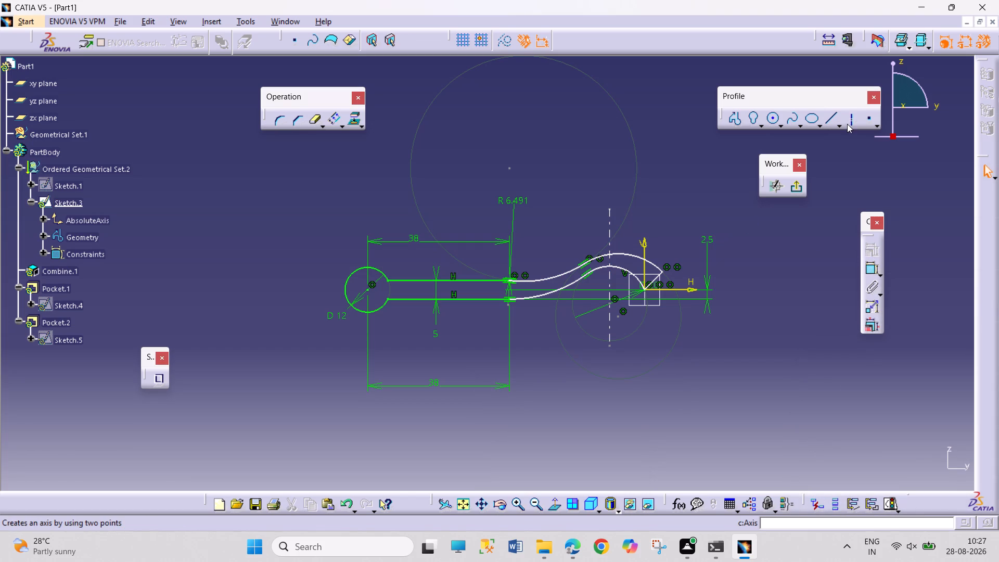
Draw a vertical axis at H -36 mm through the ends of the two straight lines, extending past both.
left_click(847, 124)
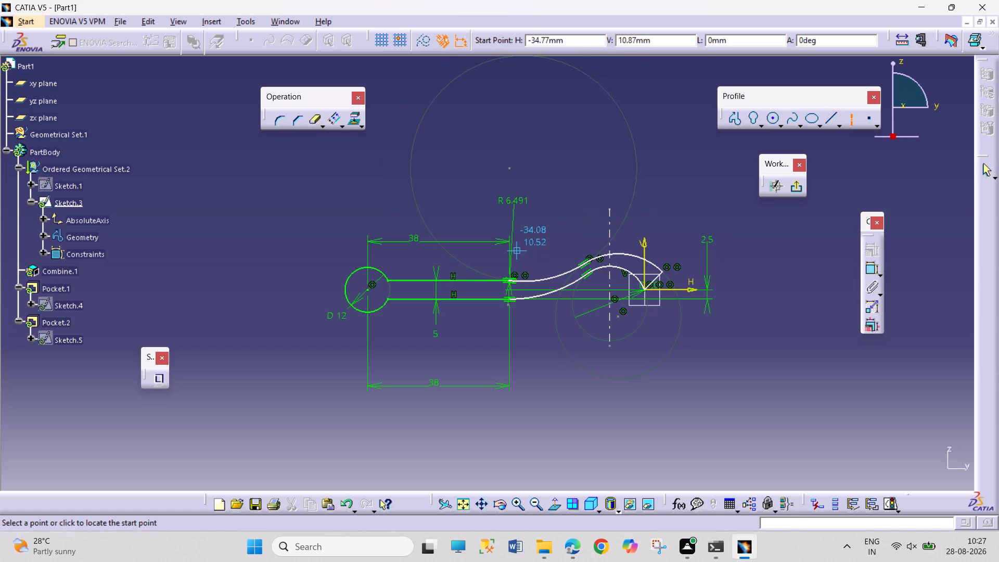
left_click(509, 333)
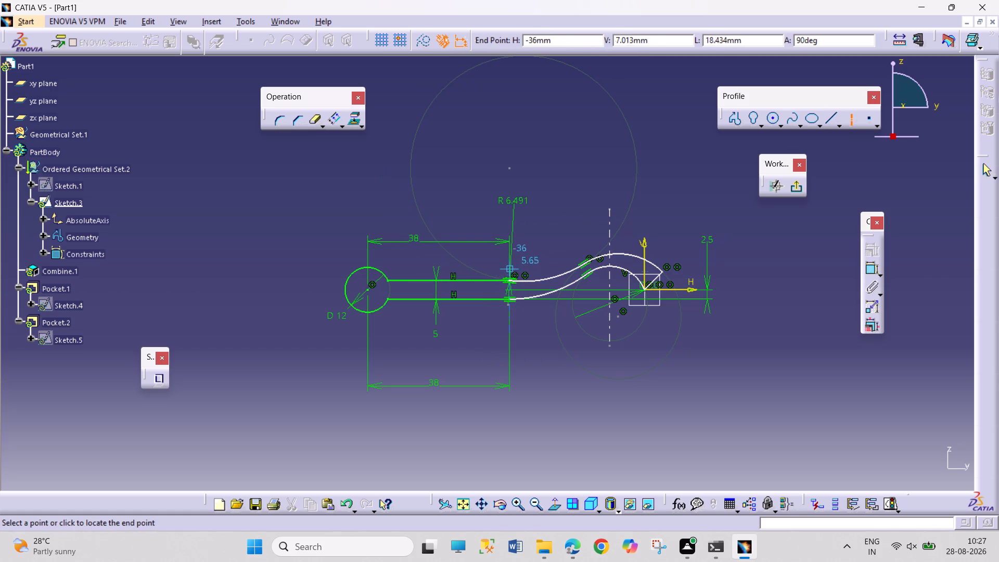
left_click(510, 251)
left_click(547, 234)
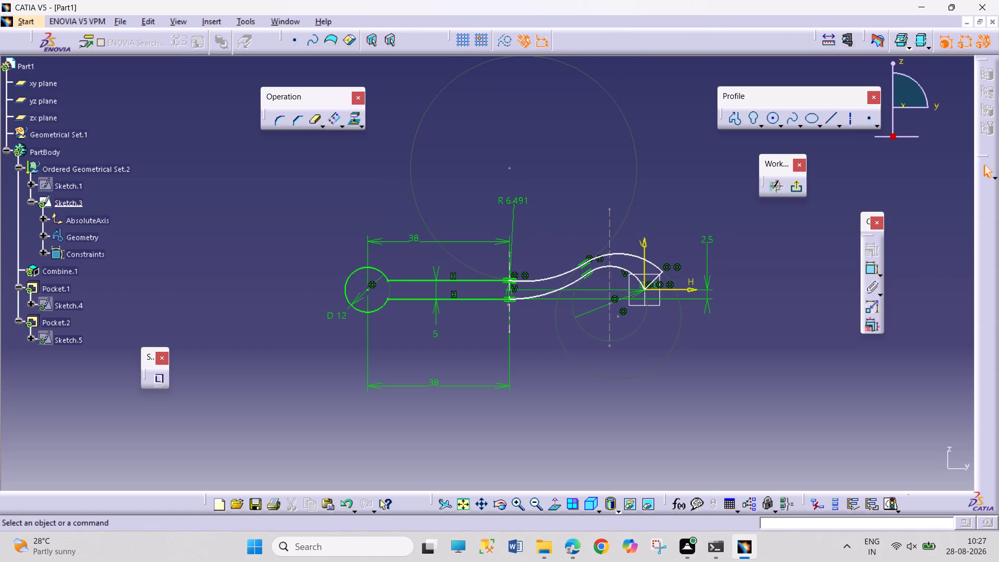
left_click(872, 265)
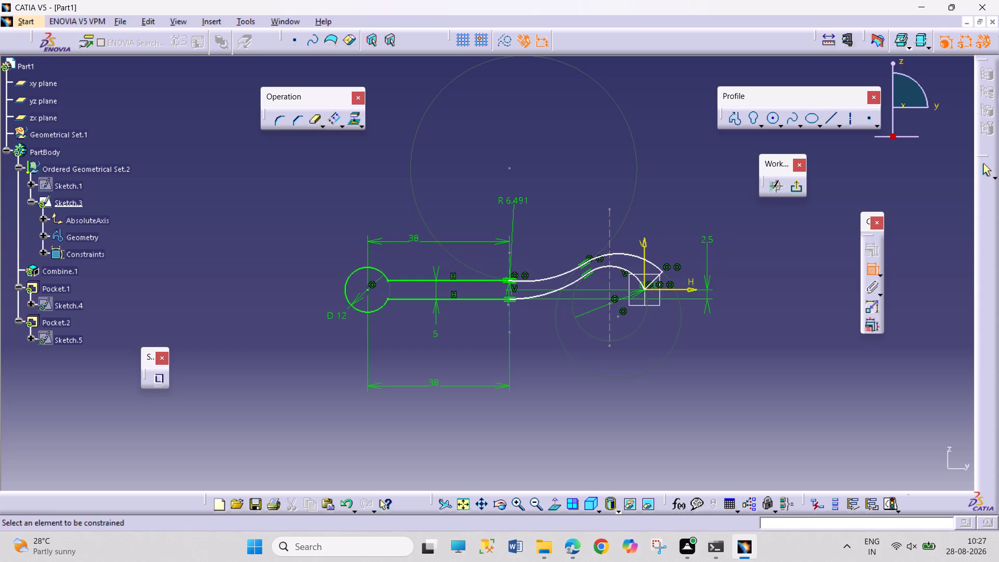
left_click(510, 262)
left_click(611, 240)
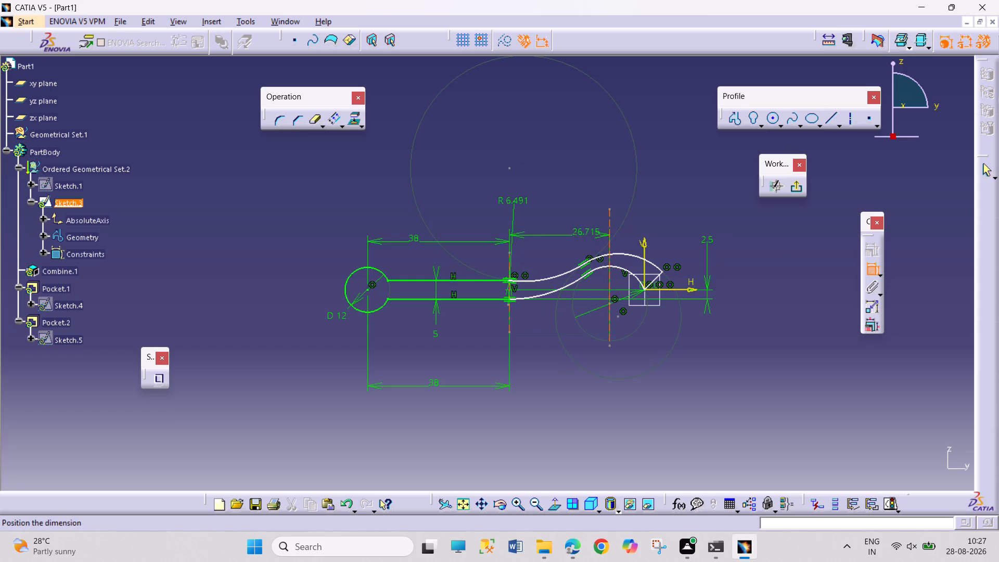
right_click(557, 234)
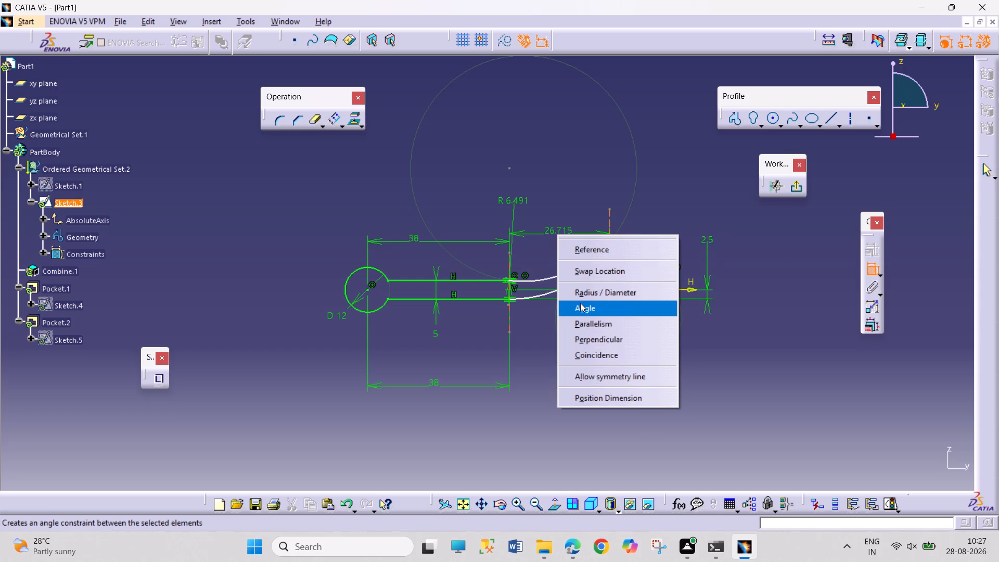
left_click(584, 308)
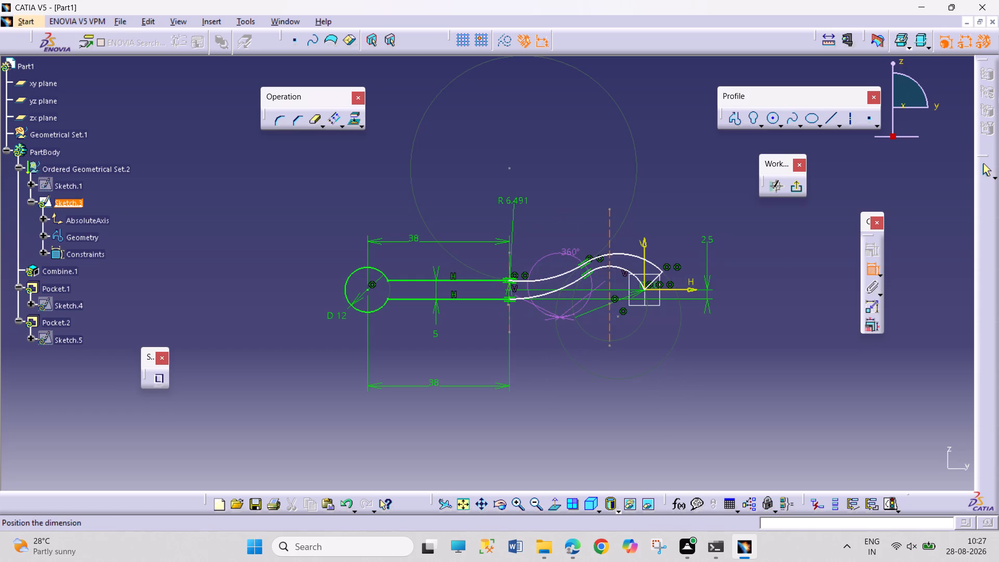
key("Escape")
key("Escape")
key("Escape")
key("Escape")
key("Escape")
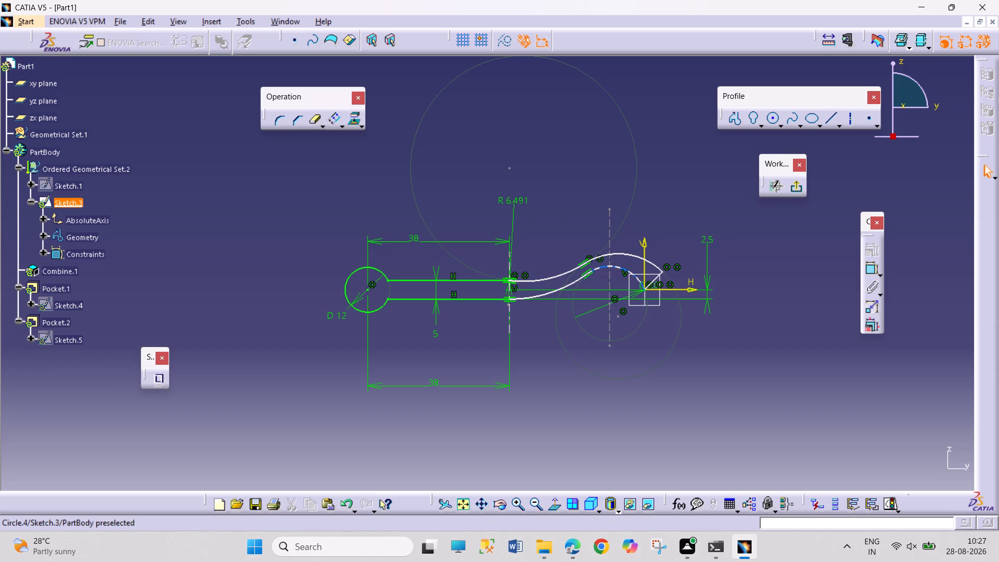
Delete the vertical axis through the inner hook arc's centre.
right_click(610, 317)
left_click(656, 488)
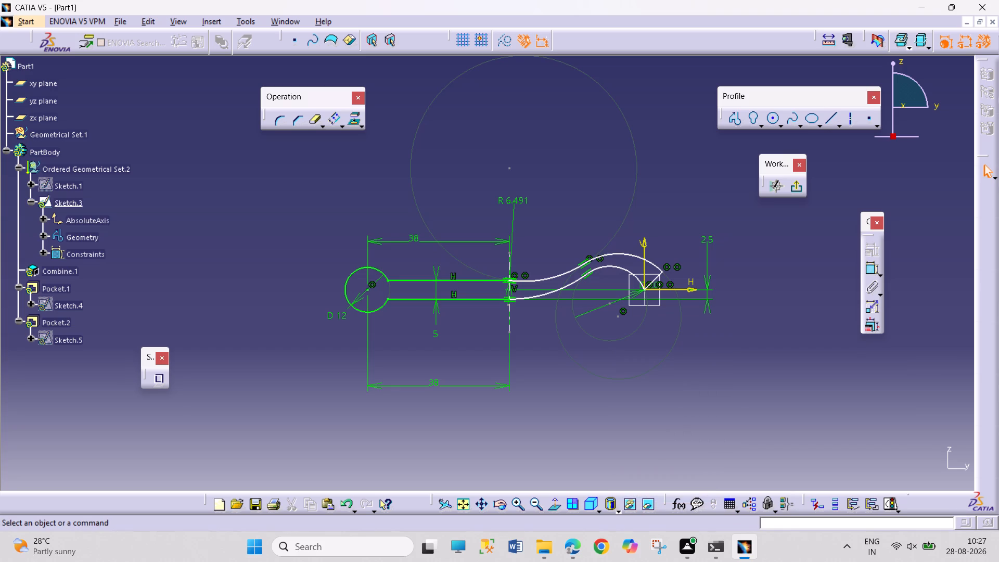
Move the inner hook arc's centre close to the outer hook arc's centre, reshaping the lower curve.
left_click_drag(610, 303, 621, 299)
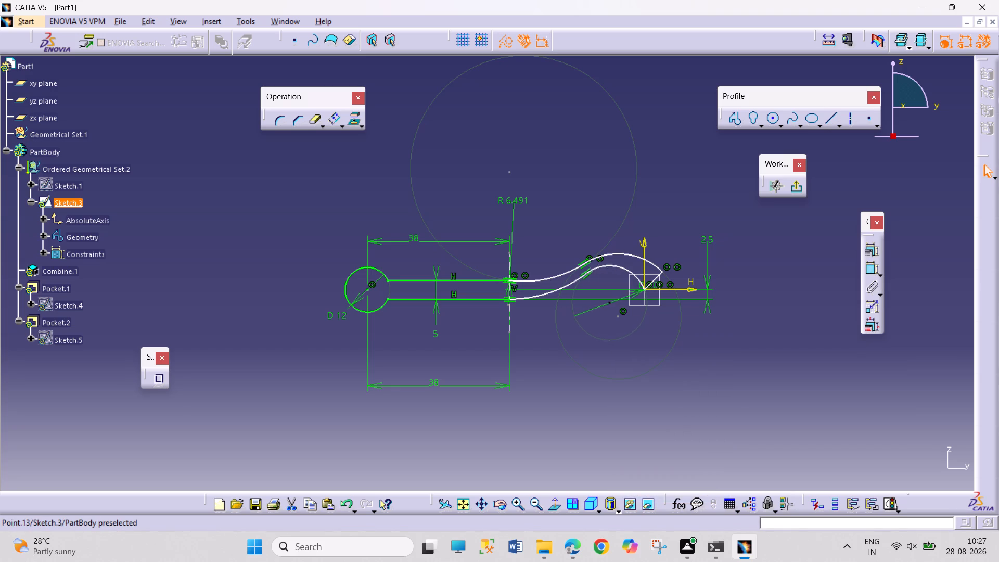
left_click_drag(621, 299, 632, 306)
key("Escape")
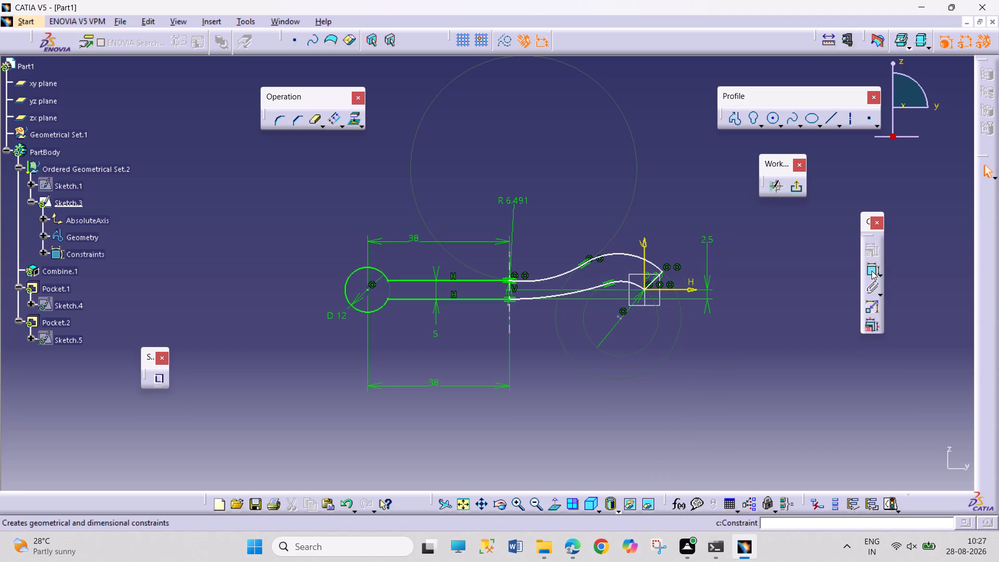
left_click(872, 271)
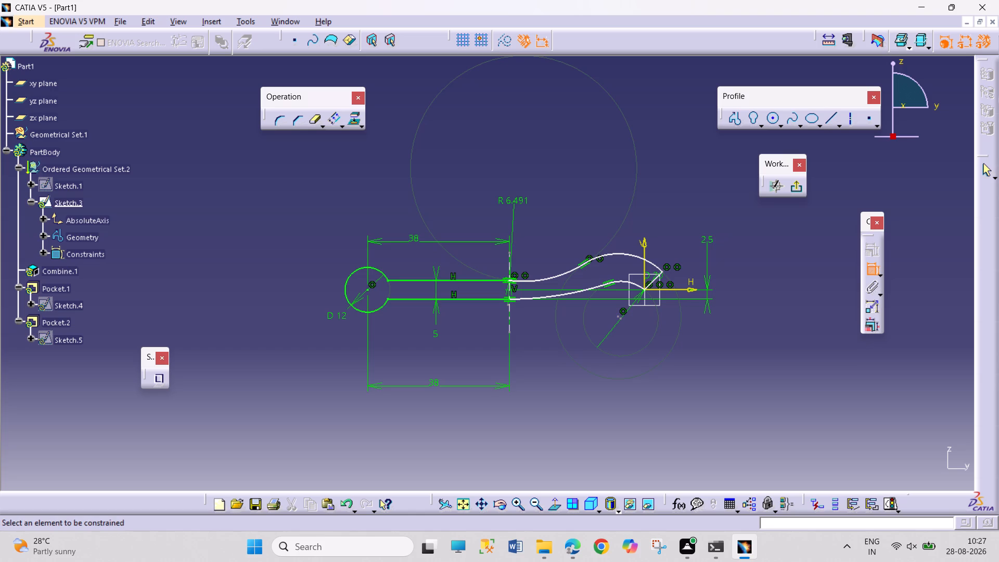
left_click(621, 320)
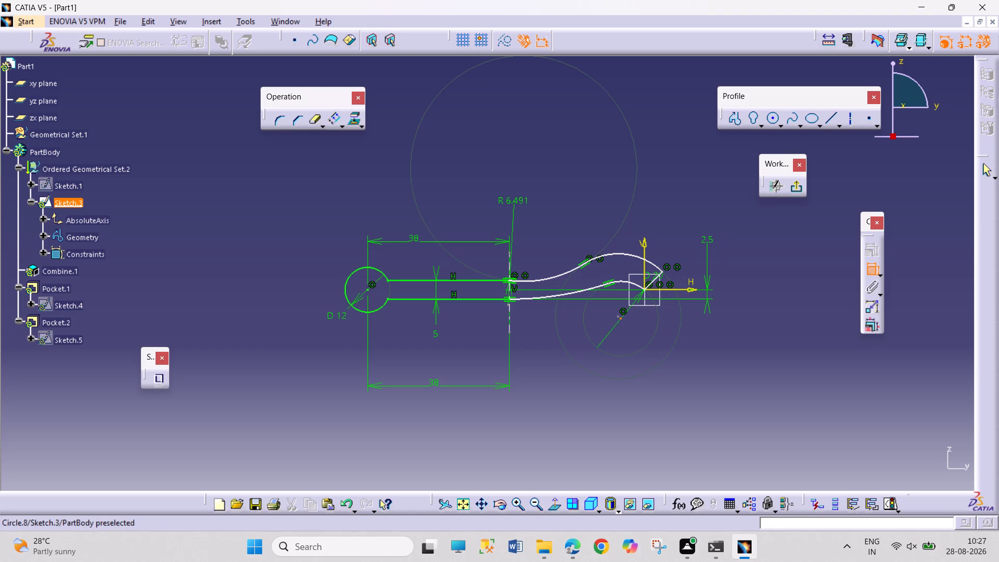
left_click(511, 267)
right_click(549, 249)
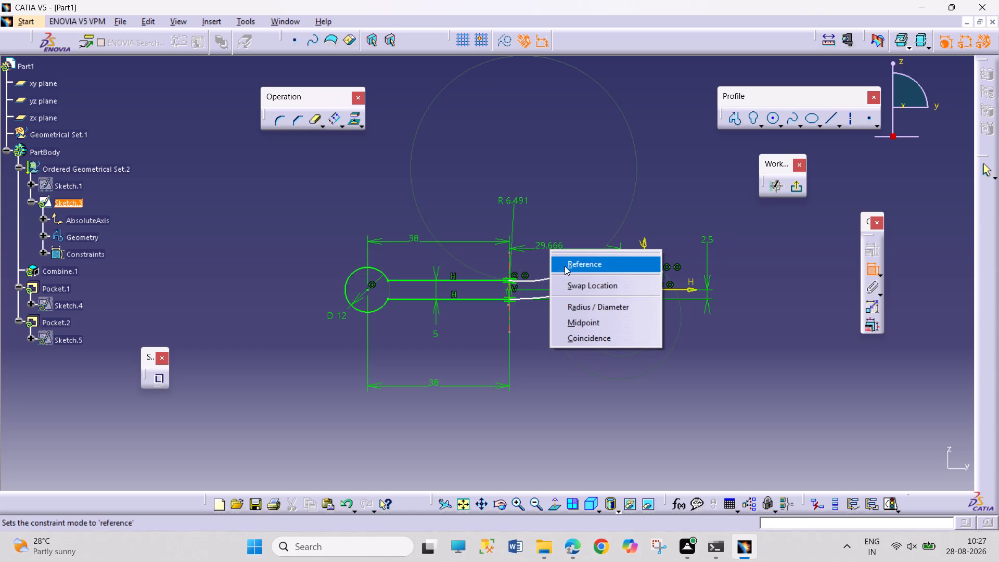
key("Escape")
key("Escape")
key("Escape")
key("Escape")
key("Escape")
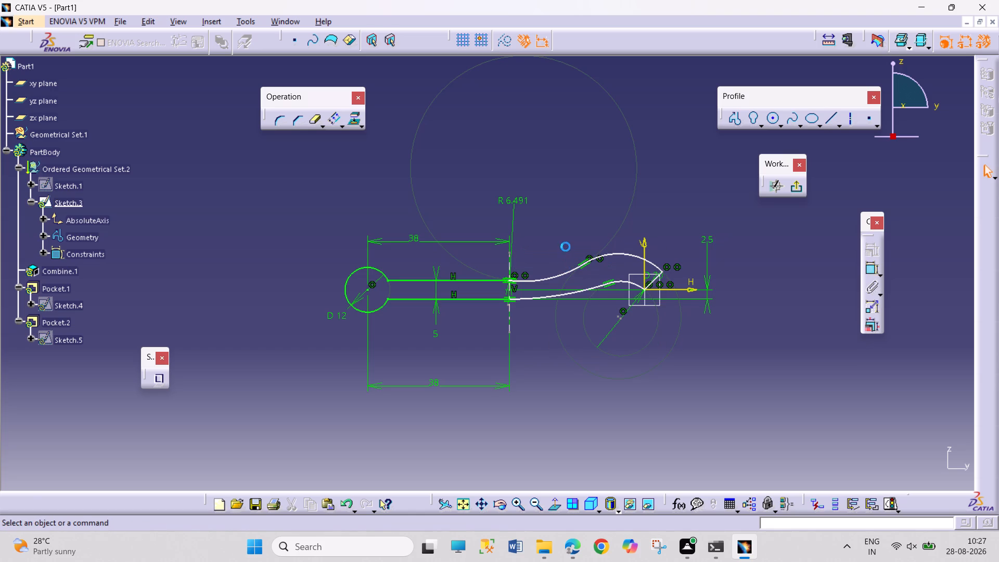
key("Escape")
Draw an inclined axis from the outer hook arc's centre, crossing near the upper curve's tangent point and ending above the profile.
left_click(850, 119)
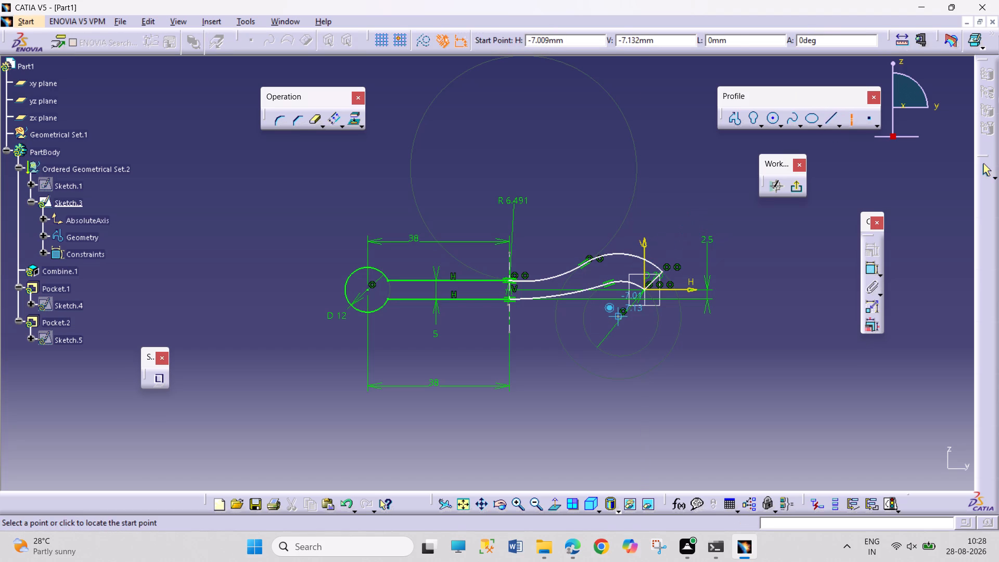
left_click_drag(620, 315, 618, 306)
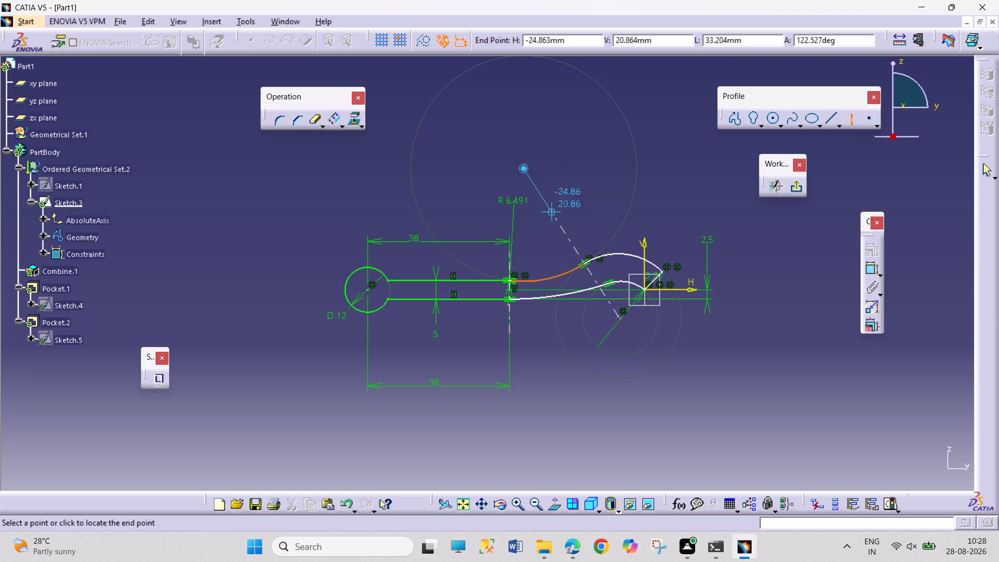
left_click(552, 234)
left_click(606, 207)
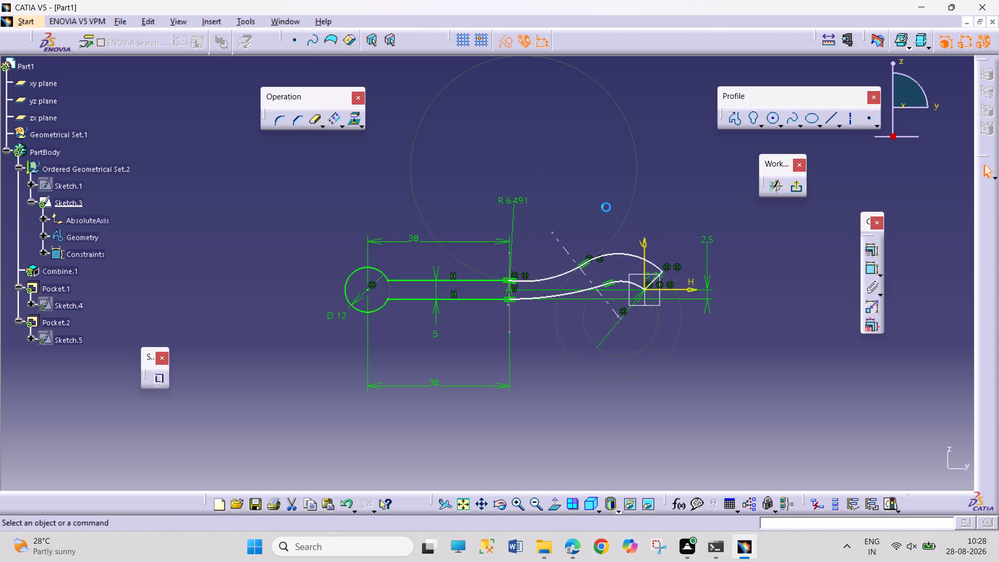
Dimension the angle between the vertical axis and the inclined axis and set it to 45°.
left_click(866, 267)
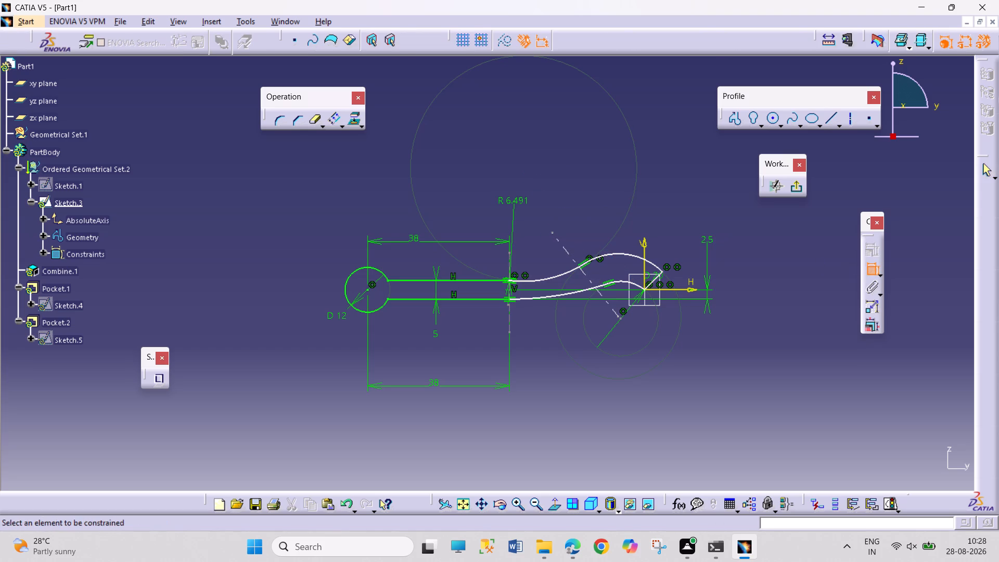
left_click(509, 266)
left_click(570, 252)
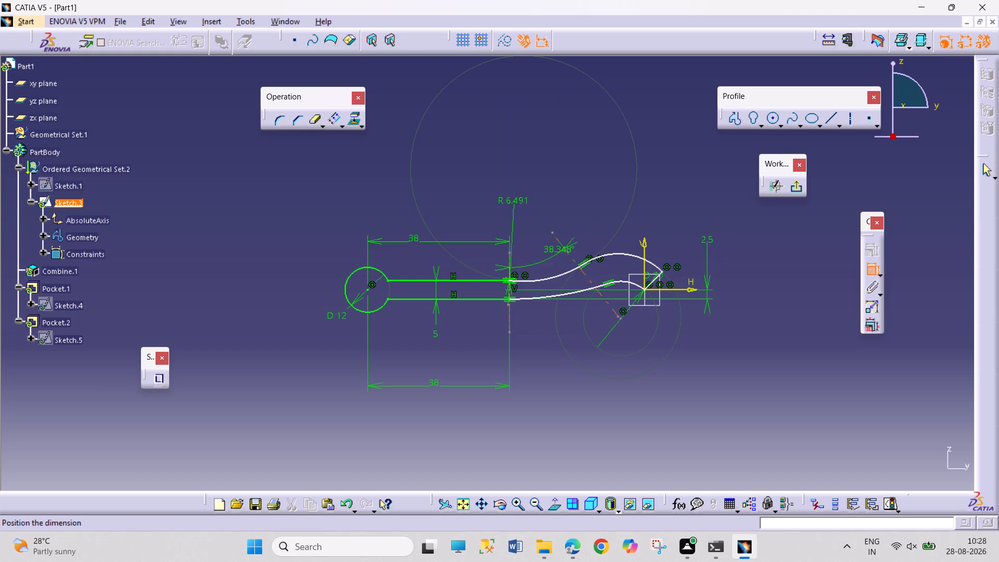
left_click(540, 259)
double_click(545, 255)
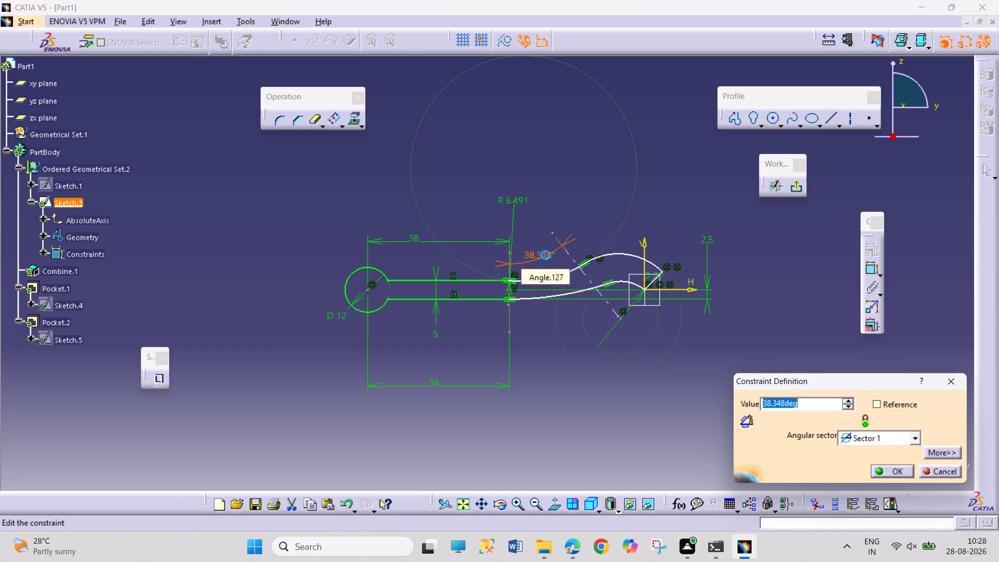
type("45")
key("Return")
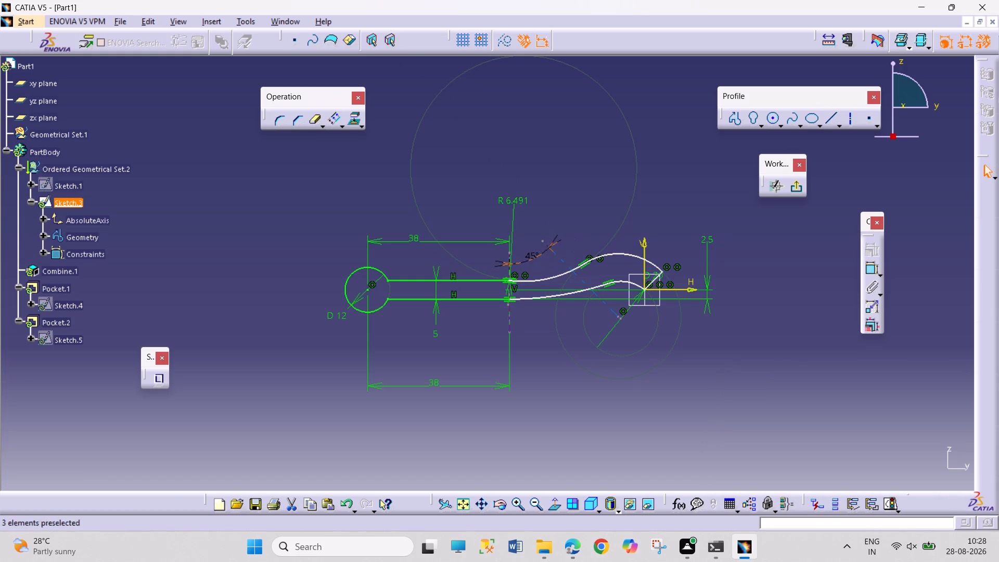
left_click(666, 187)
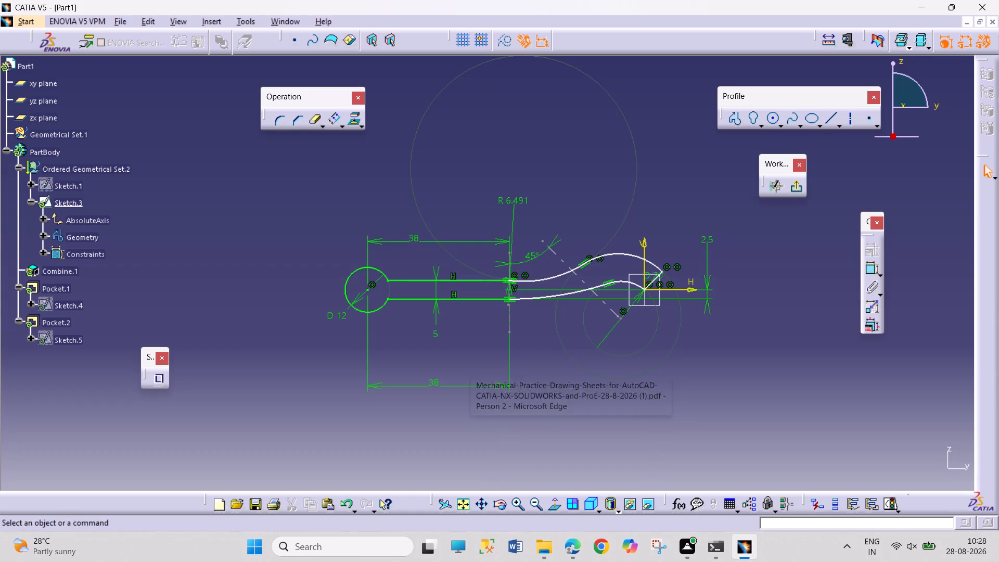
Delete the 45° angle constraint and the inclined axis from the sketch.
right_click(534, 252)
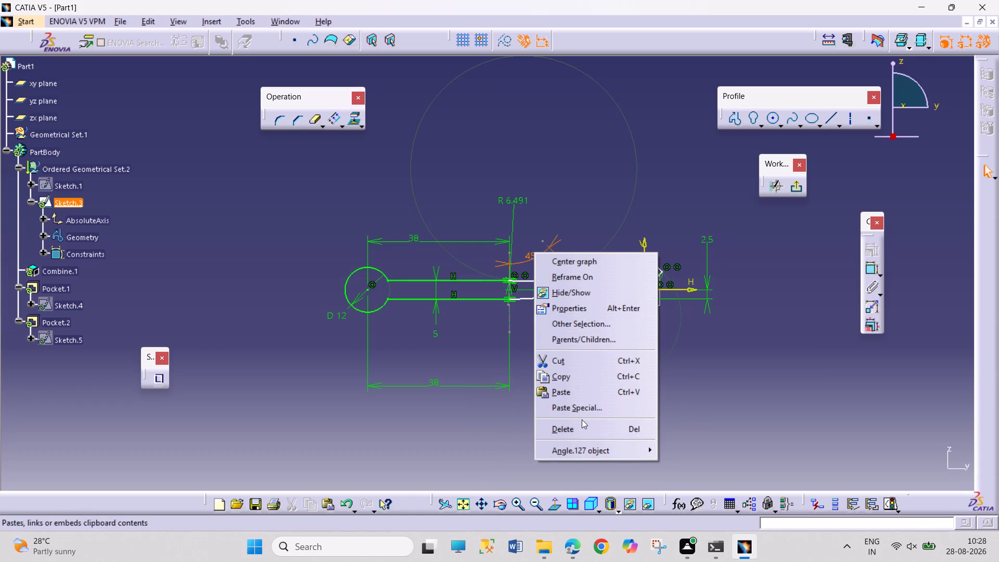
left_click(582, 426)
right_click(557, 252)
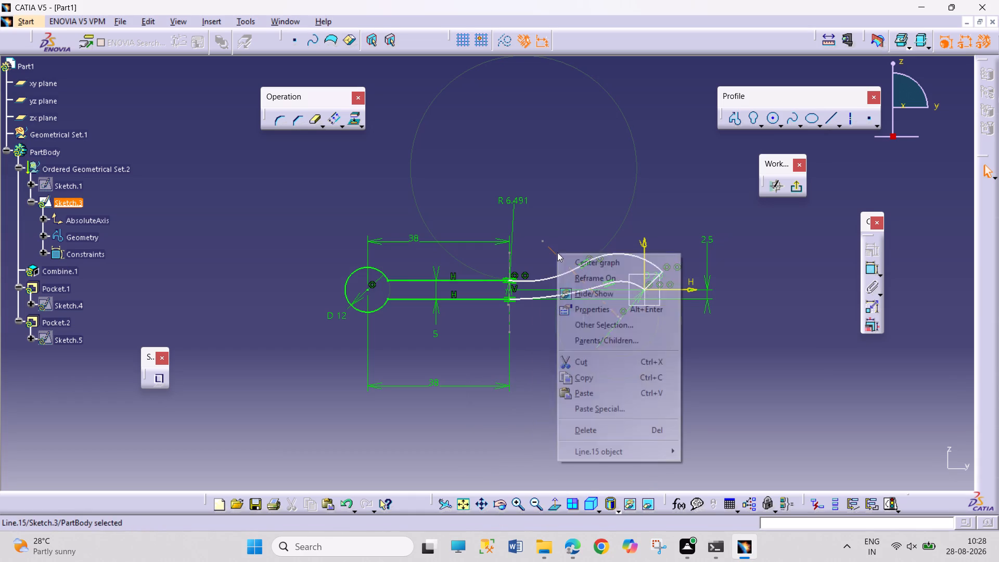
left_click(591, 425)
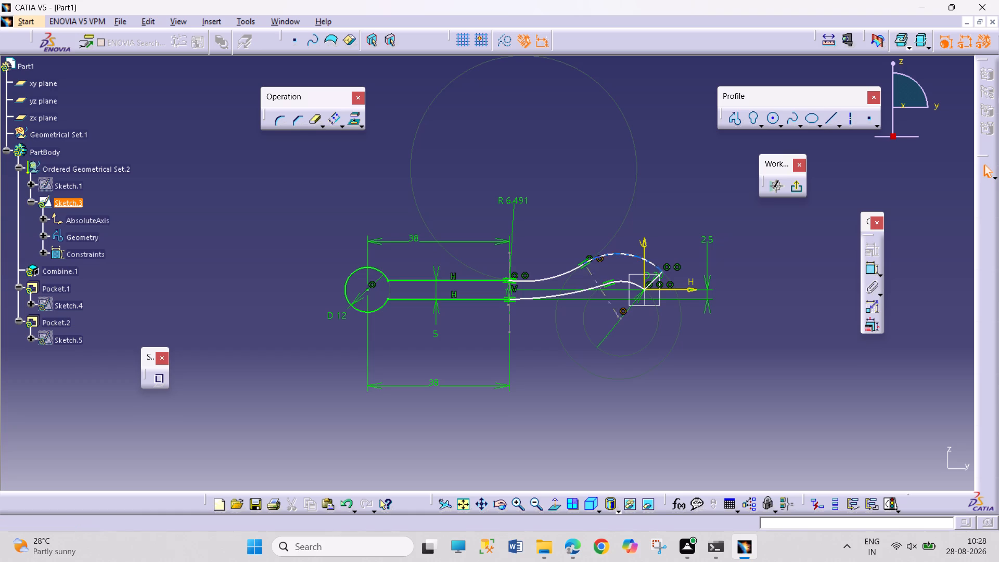
Dimension the slanted line closing the hook's tip, set its length to 5 mm, and exit the sketch.
left_click(873, 273)
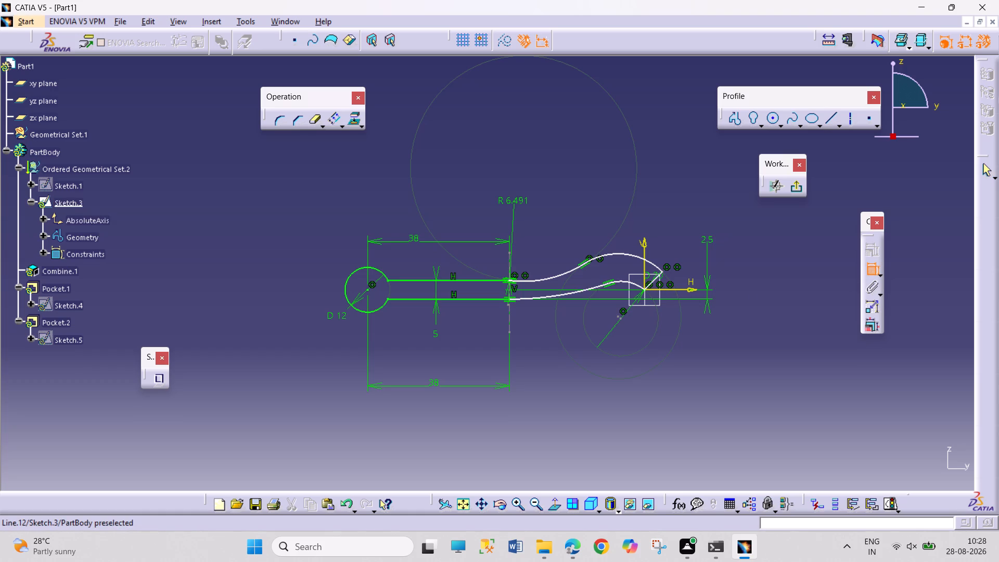
left_click(656, 278)
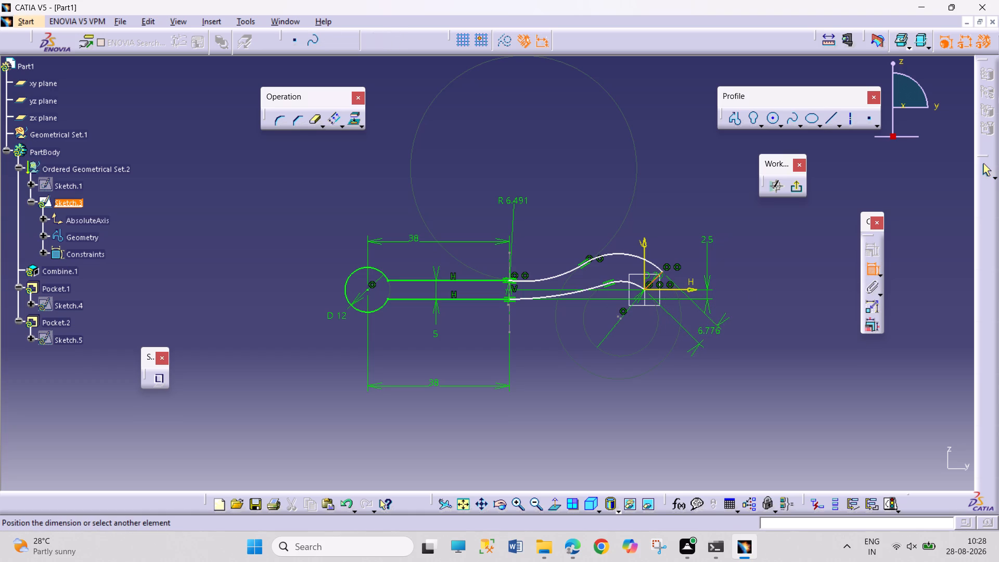
left_click(707, 337)
double_click(710, 335)
key("5")
key("Return")
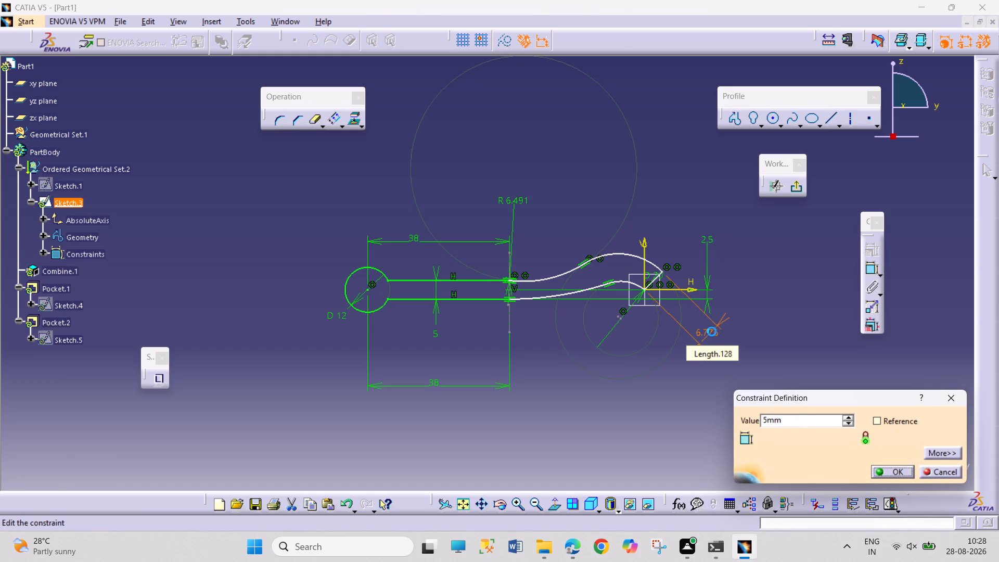
left_click(786, 310)
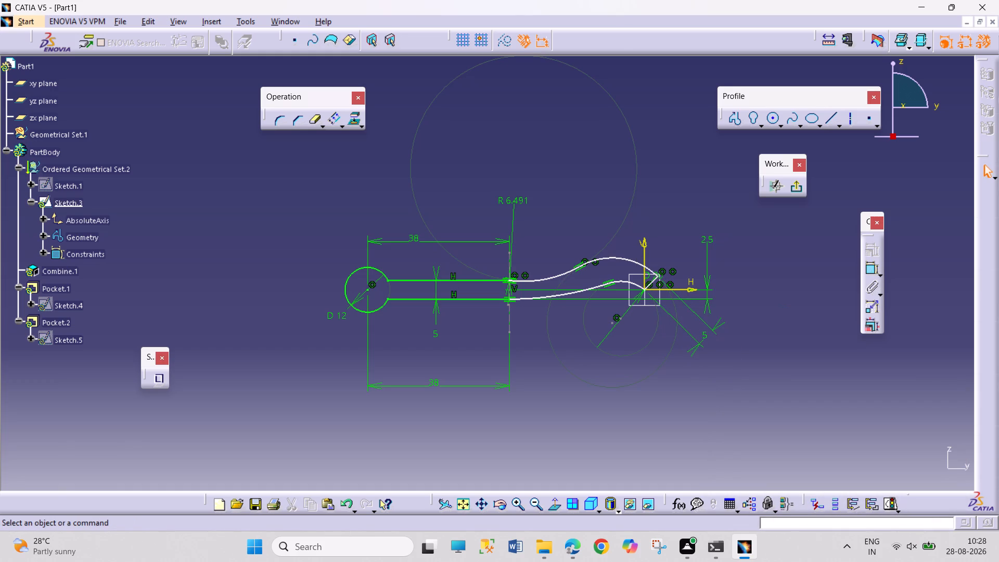
left_click(660, 422)
left_click(800, 187)
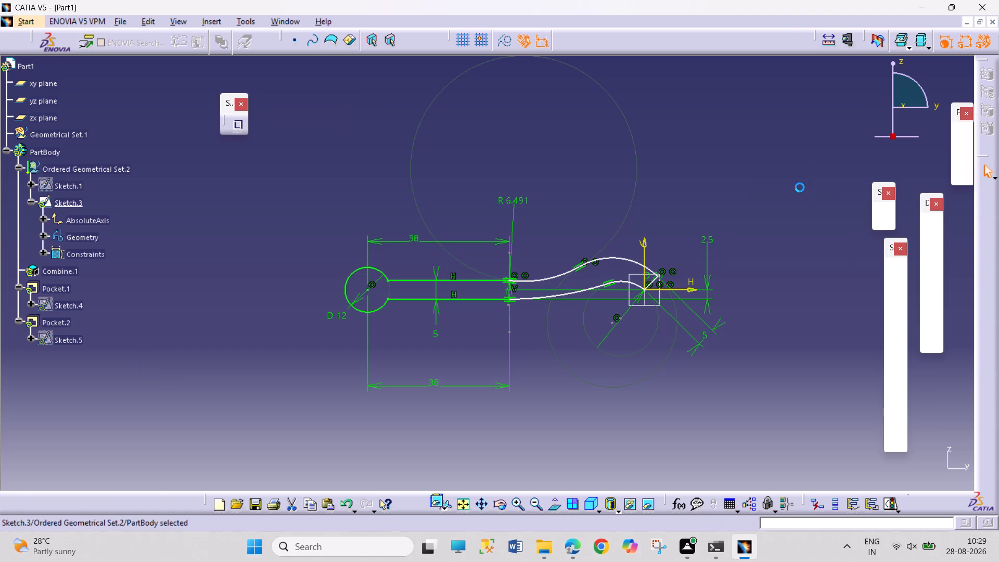
left_click(671, 384)
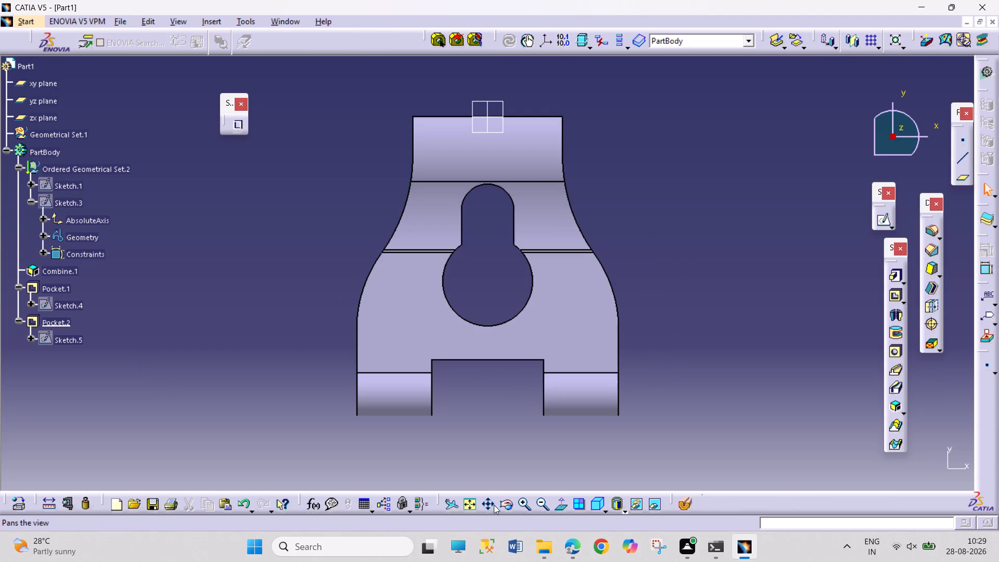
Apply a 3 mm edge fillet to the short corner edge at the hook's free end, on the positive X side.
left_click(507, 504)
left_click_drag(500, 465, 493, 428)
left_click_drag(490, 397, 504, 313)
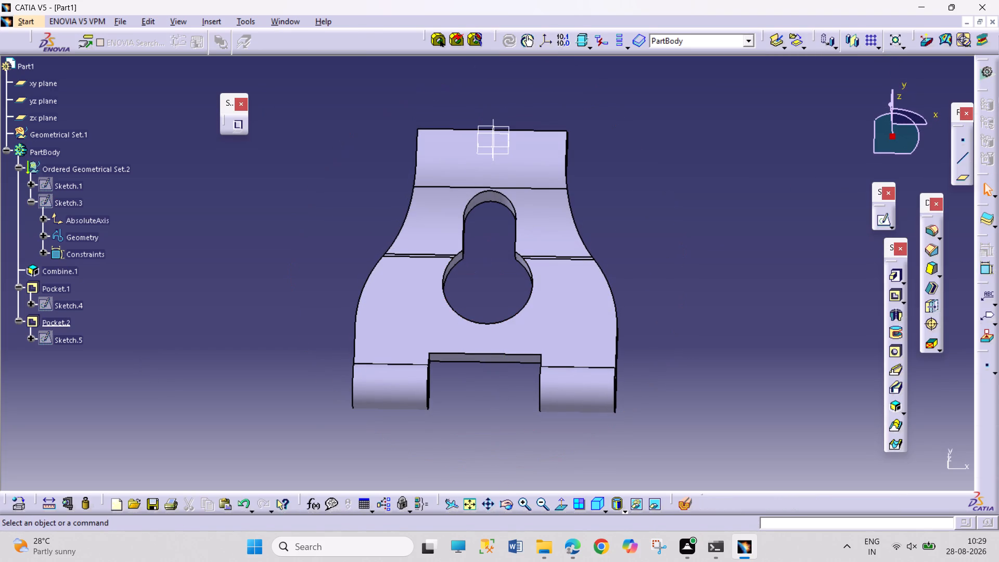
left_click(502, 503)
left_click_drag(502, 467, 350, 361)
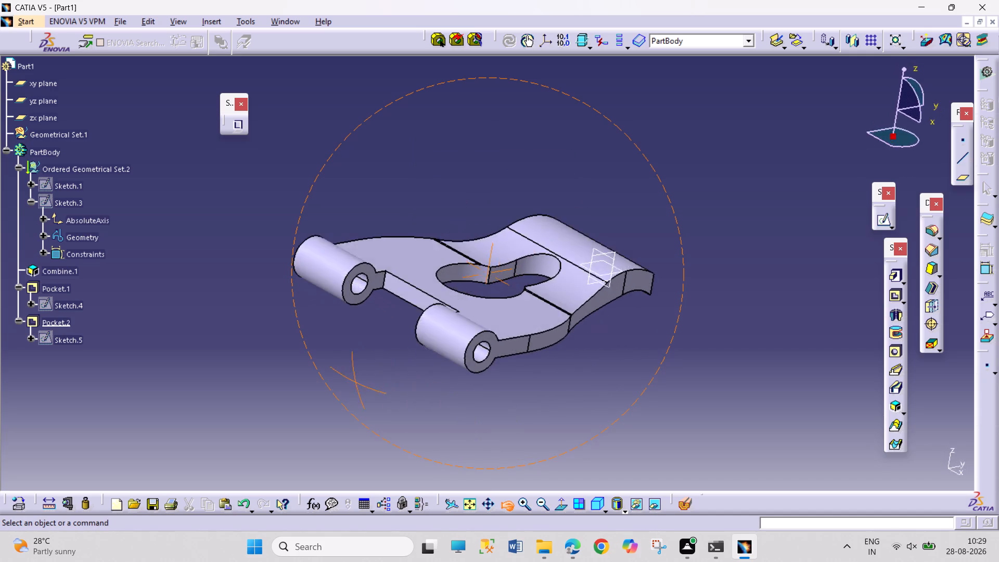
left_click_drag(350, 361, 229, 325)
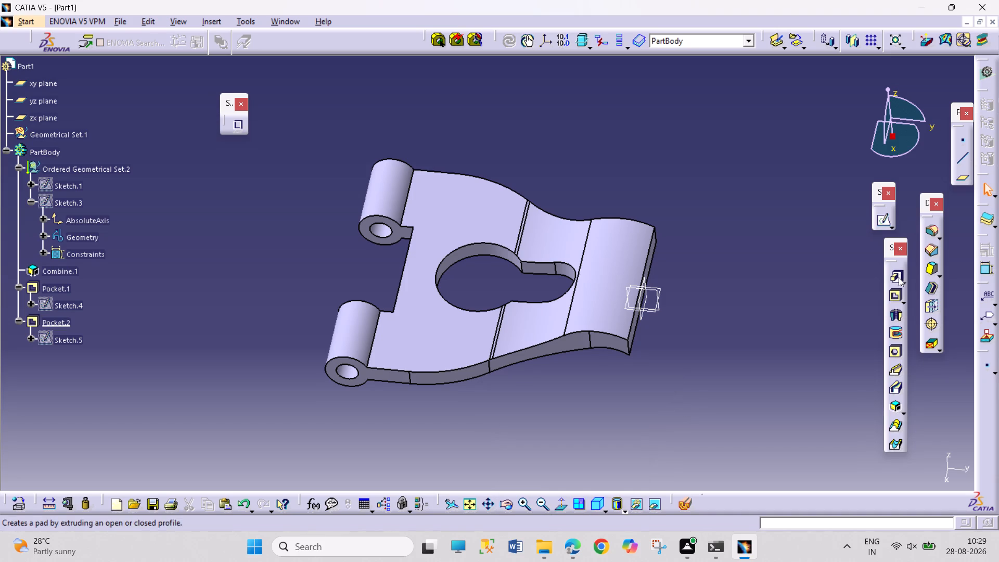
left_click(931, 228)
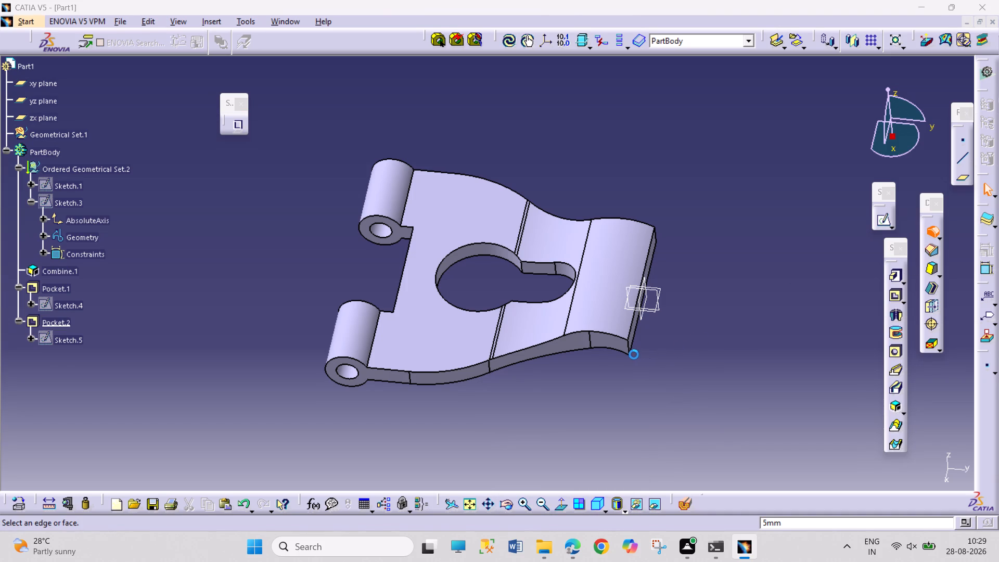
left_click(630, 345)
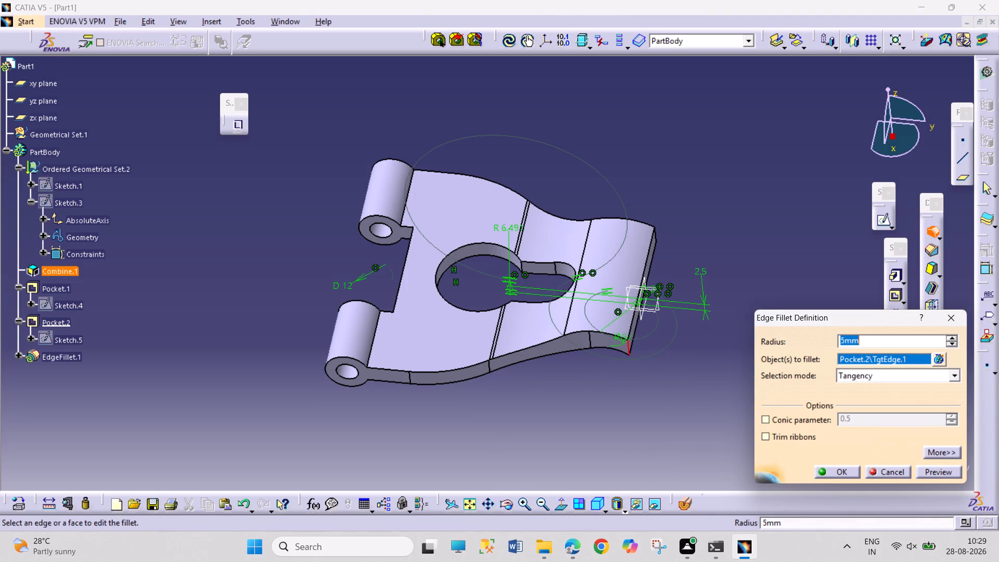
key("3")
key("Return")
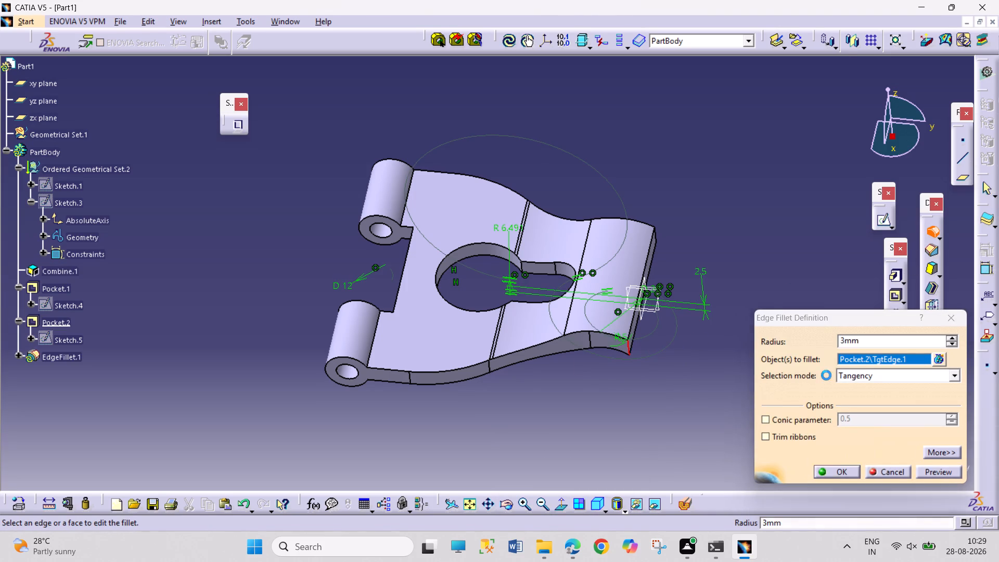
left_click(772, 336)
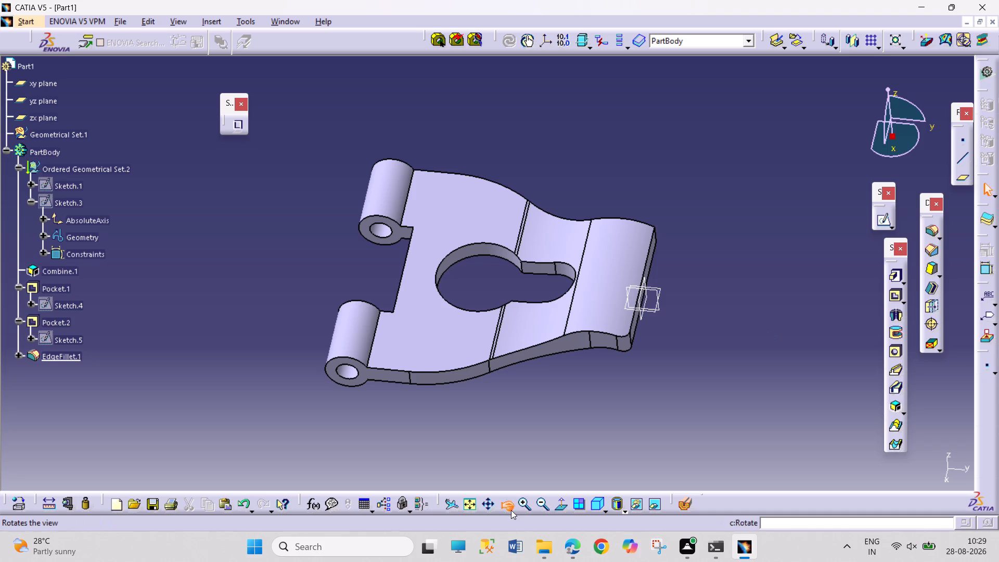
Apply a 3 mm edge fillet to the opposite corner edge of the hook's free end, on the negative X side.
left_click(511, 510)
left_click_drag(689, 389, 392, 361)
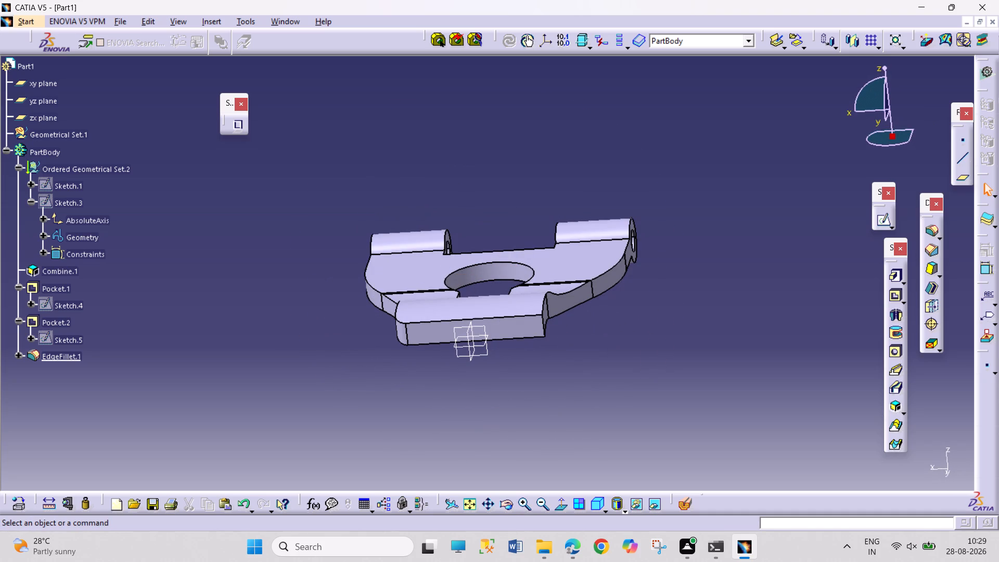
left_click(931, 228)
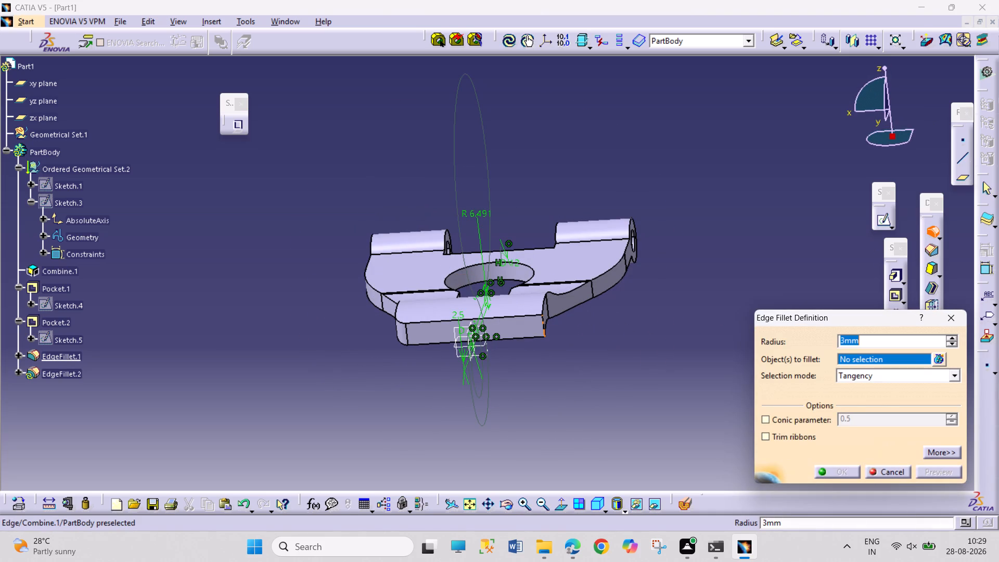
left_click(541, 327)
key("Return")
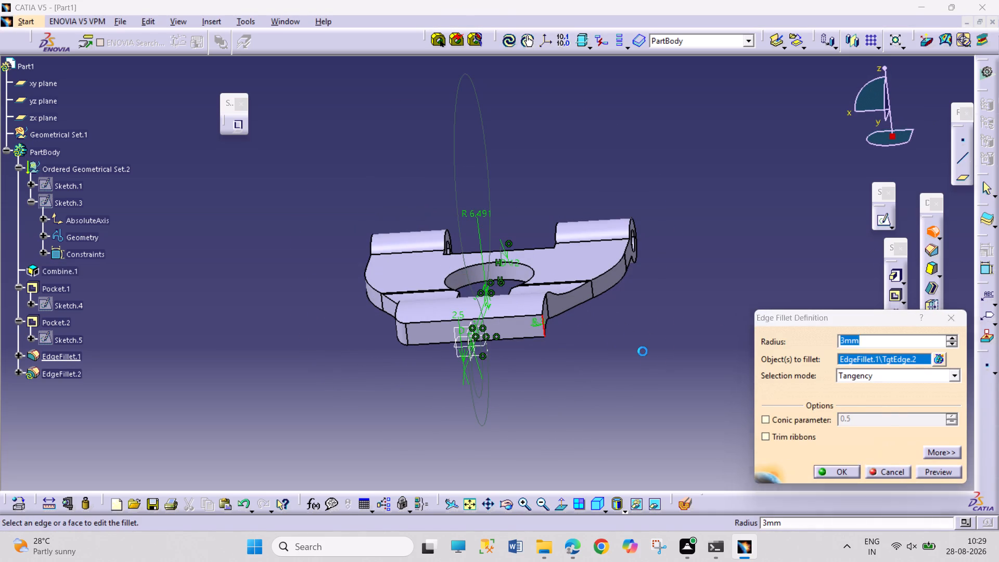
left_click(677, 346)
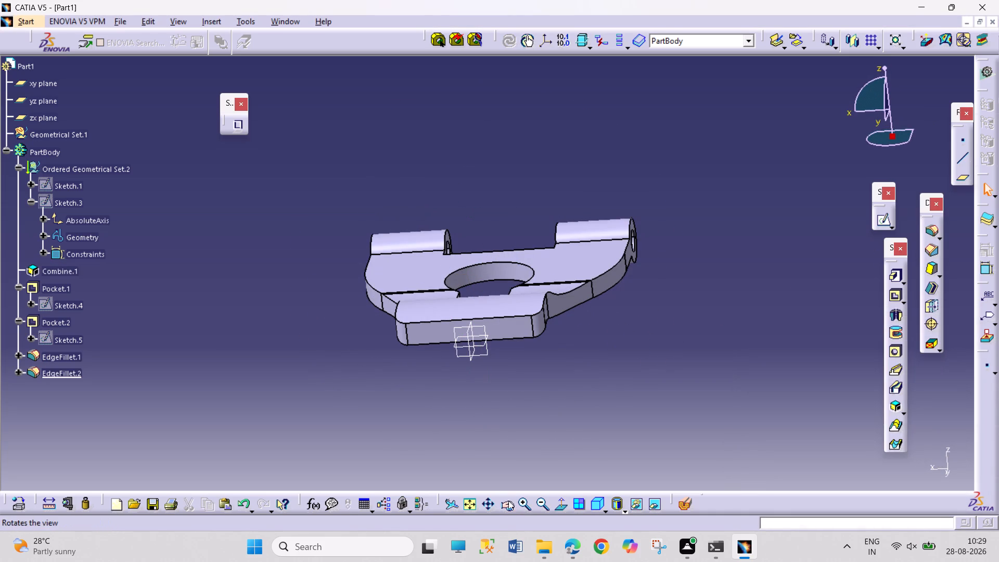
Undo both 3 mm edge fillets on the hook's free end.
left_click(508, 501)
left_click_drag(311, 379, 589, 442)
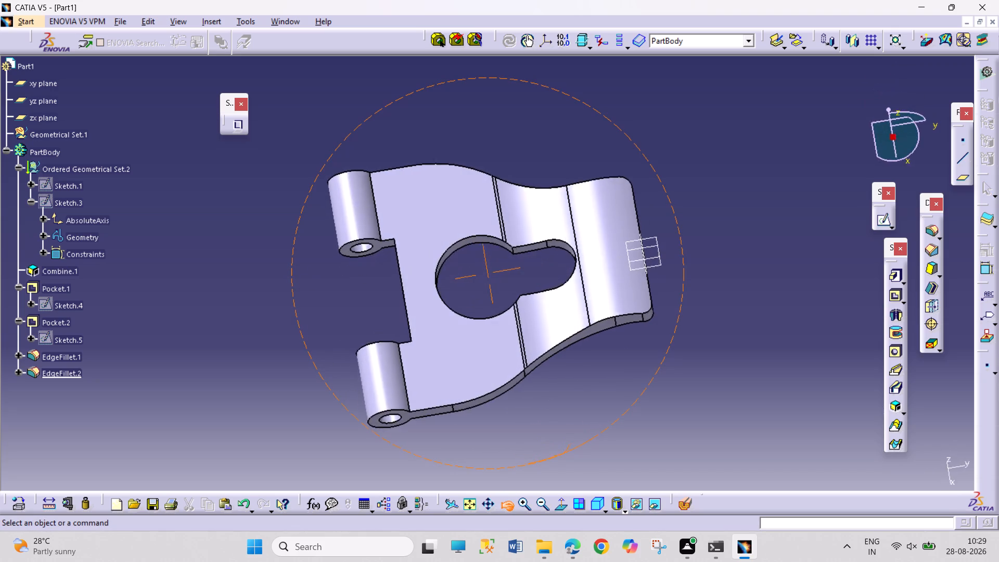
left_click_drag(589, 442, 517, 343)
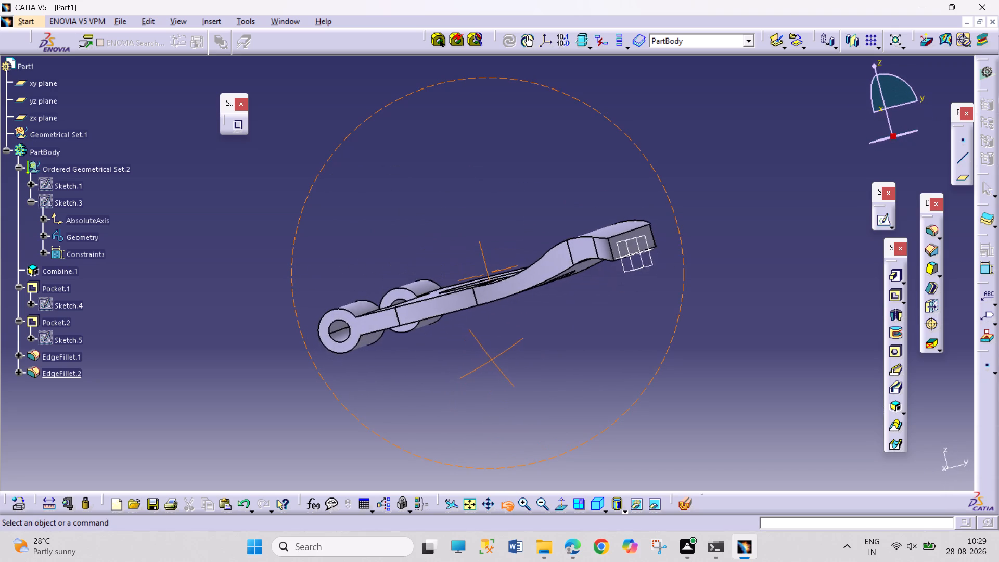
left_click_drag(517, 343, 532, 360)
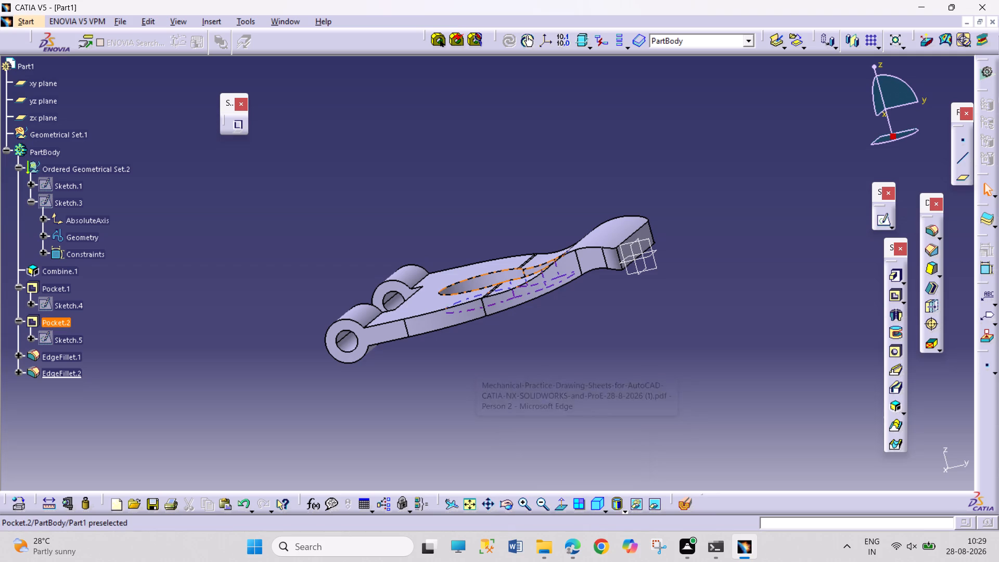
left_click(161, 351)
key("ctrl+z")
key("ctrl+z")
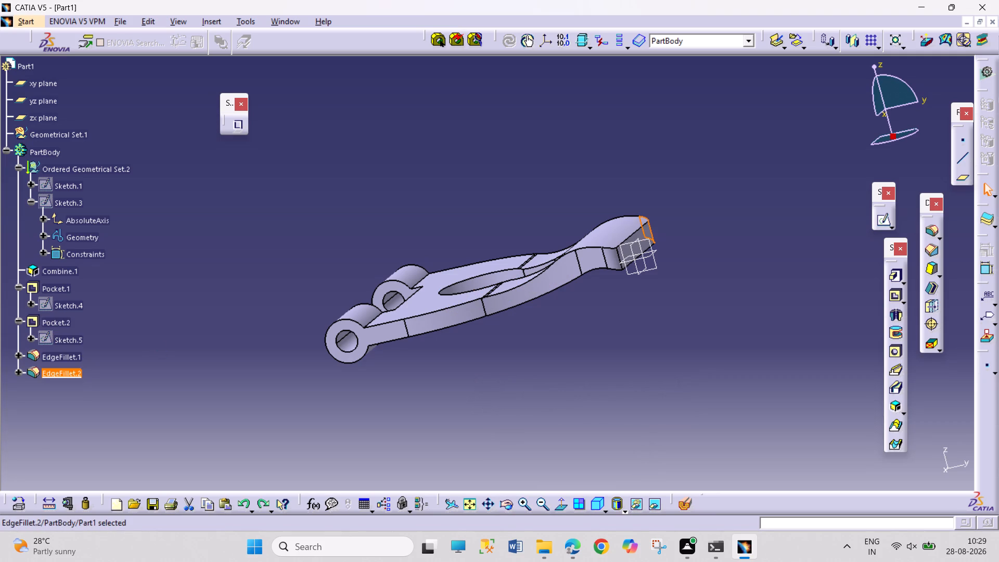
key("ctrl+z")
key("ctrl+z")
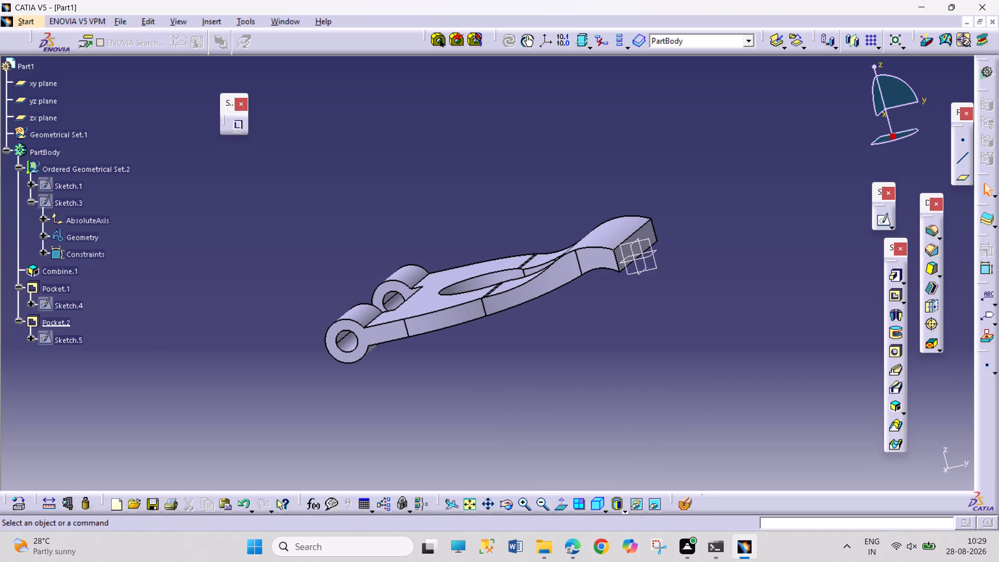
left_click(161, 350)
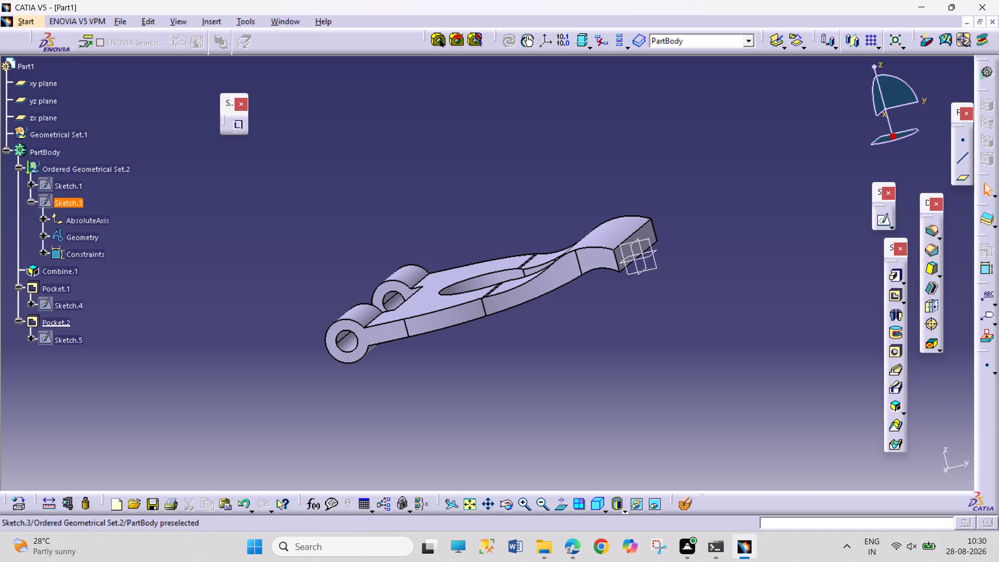
Reopen the side-profile sketch, Sketch.3, and dimension the radius of the long lower curve joining the lower straight line to the hook.
double_click(62, 196)
left_click(647, 386)
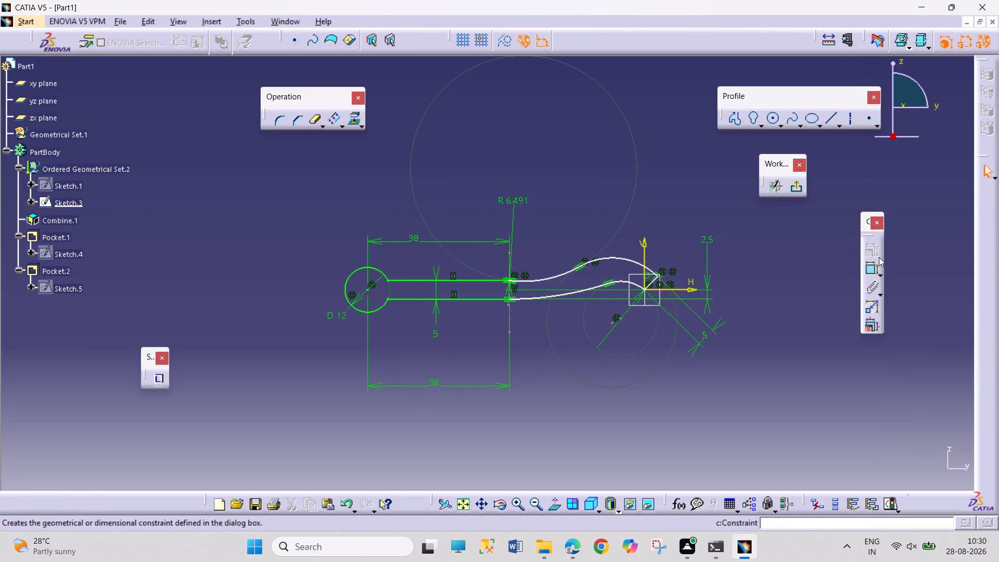
left_click(867, 265)
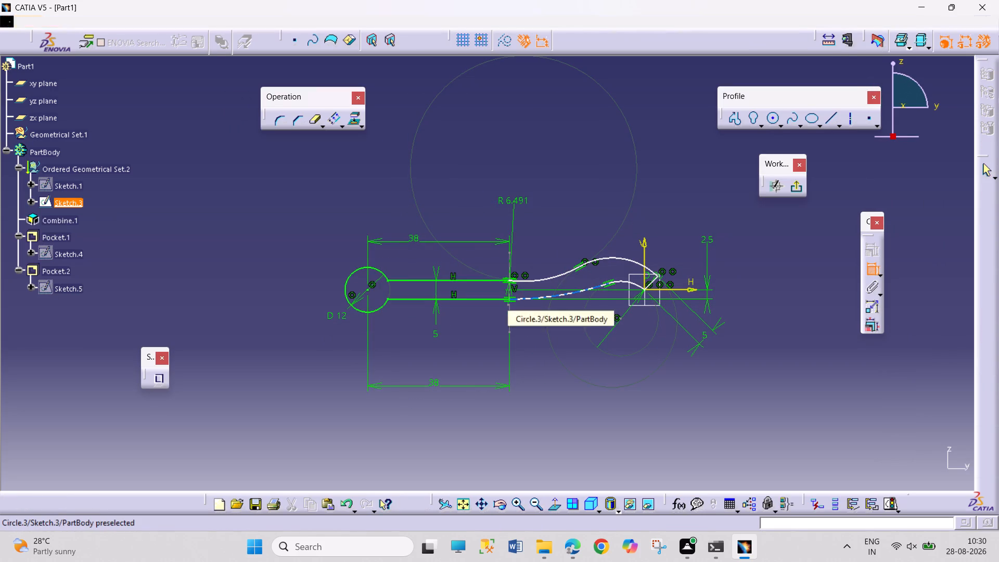
left_click(560, 297)
left_click(574, 344)
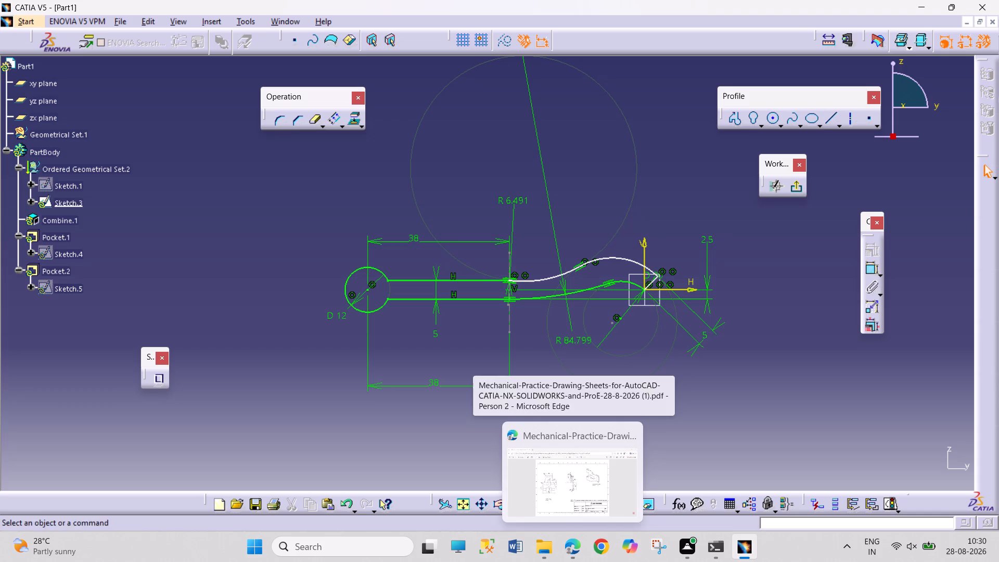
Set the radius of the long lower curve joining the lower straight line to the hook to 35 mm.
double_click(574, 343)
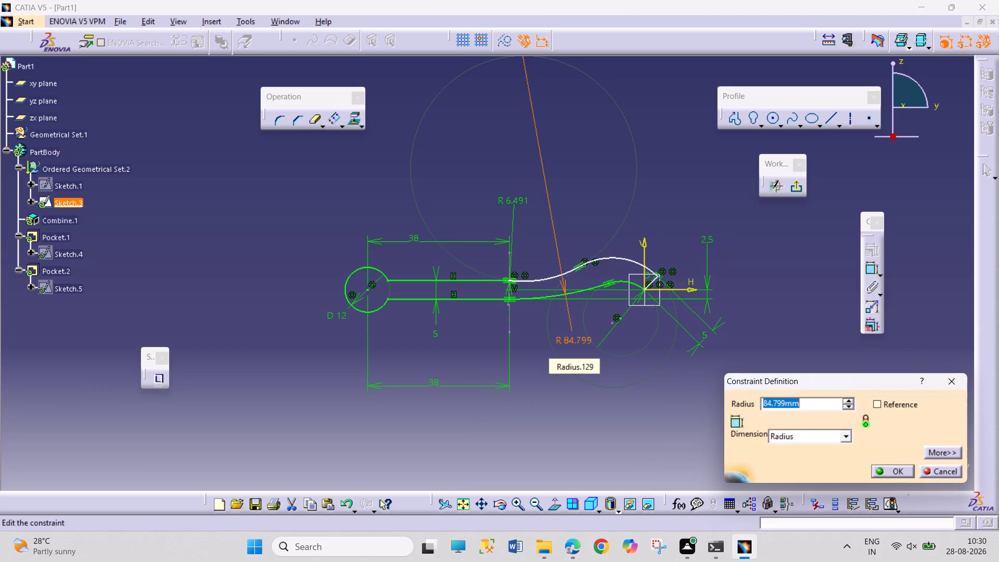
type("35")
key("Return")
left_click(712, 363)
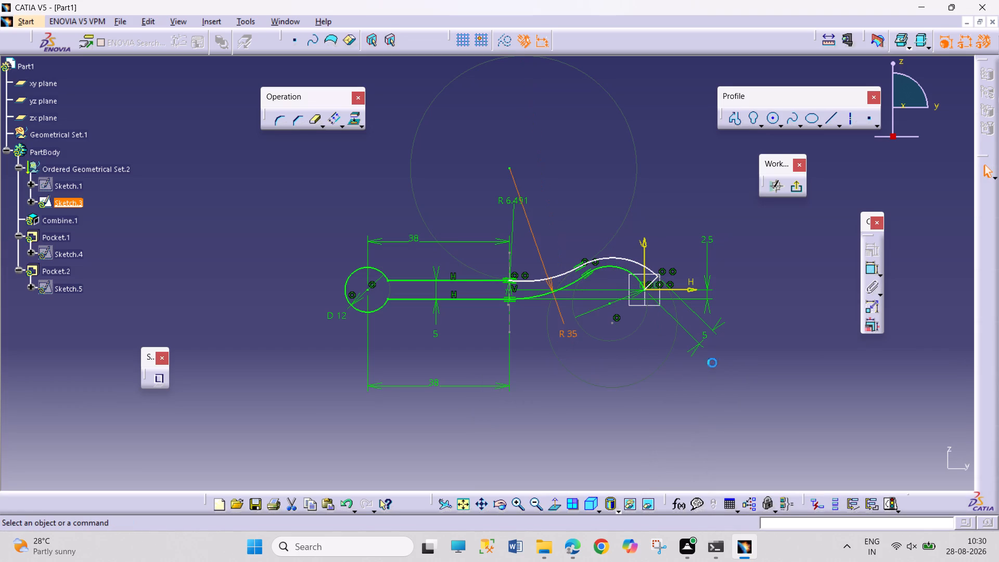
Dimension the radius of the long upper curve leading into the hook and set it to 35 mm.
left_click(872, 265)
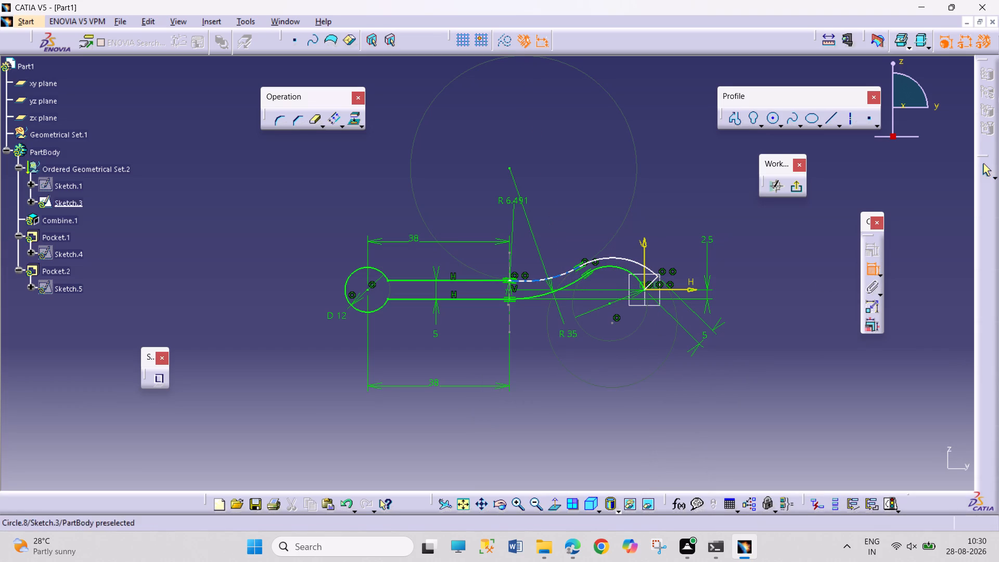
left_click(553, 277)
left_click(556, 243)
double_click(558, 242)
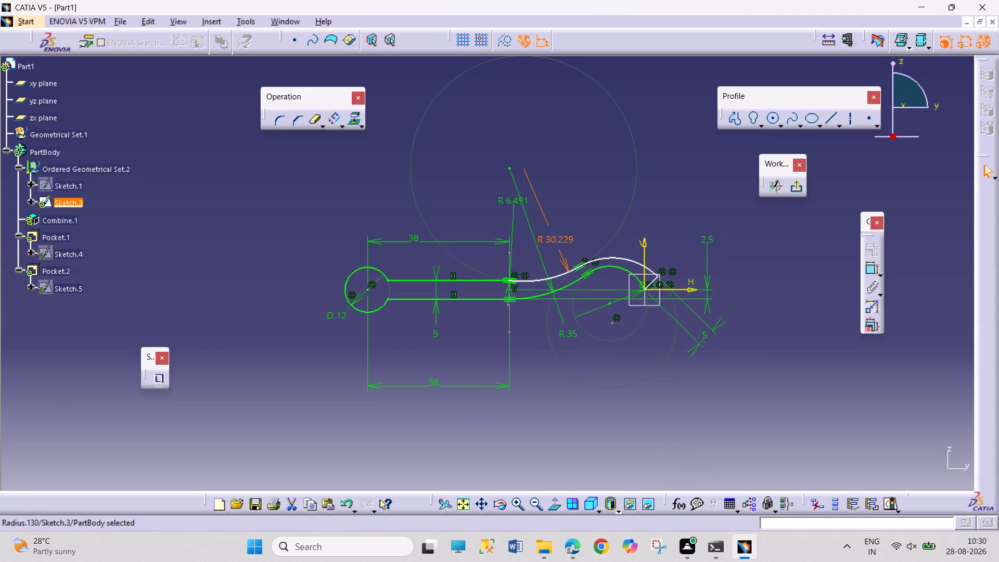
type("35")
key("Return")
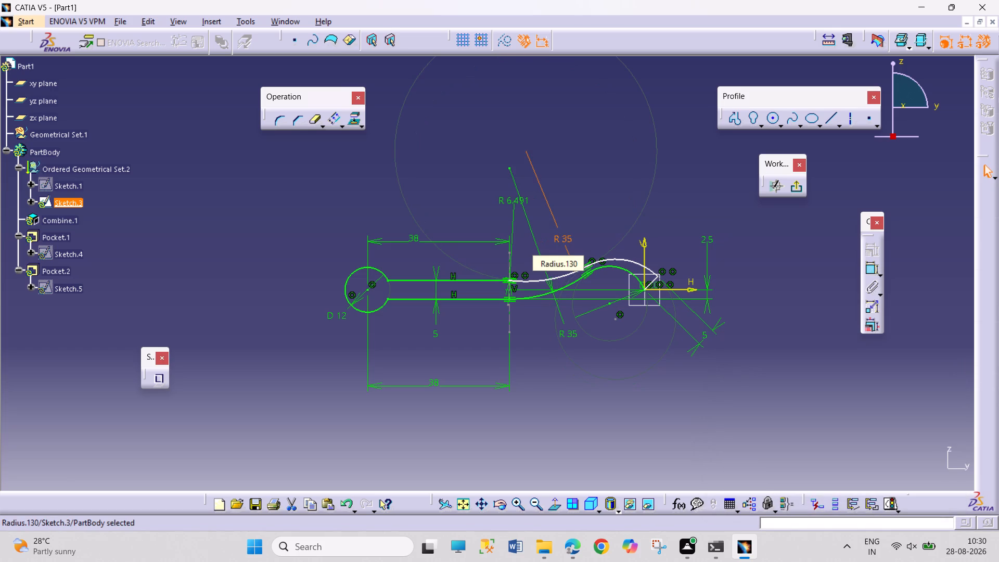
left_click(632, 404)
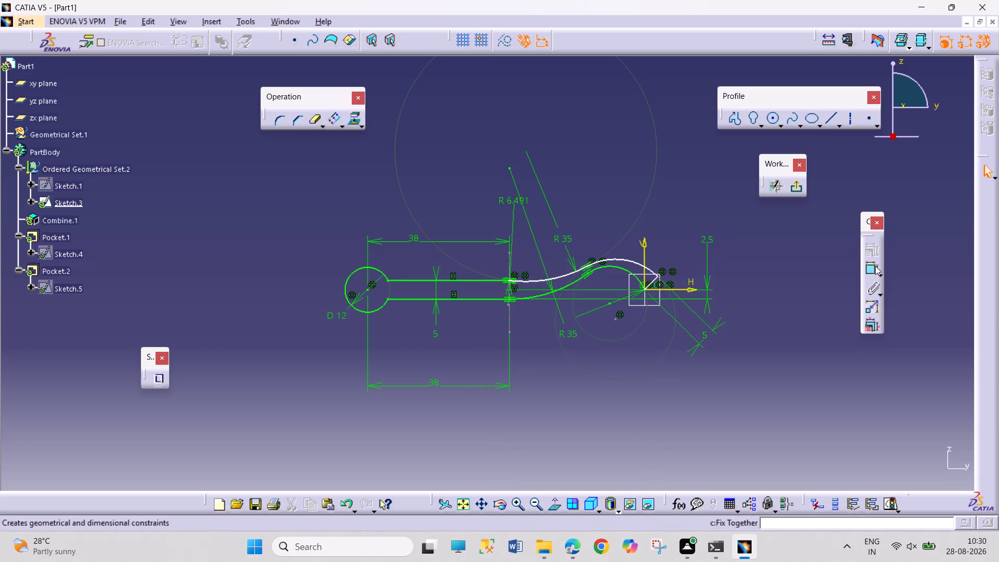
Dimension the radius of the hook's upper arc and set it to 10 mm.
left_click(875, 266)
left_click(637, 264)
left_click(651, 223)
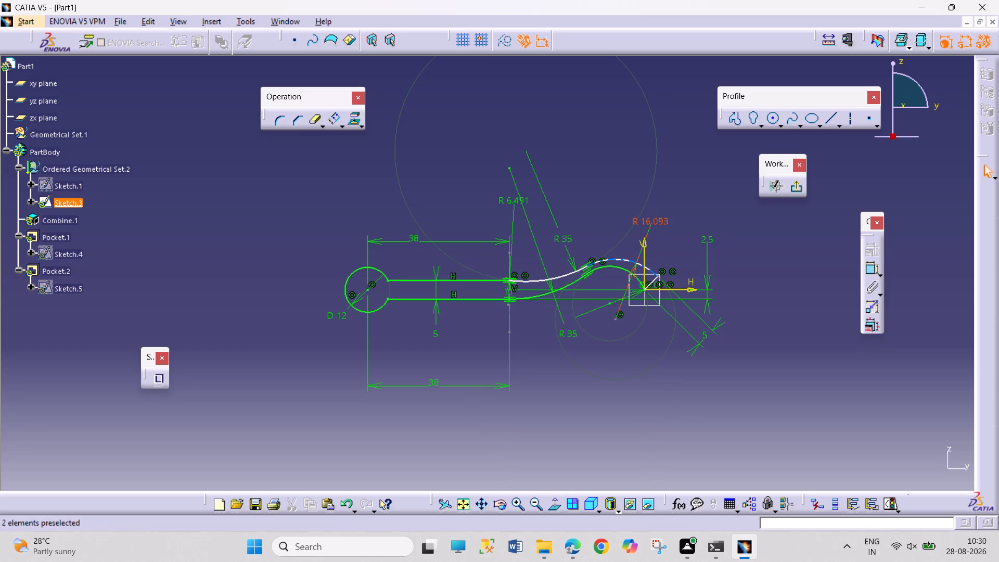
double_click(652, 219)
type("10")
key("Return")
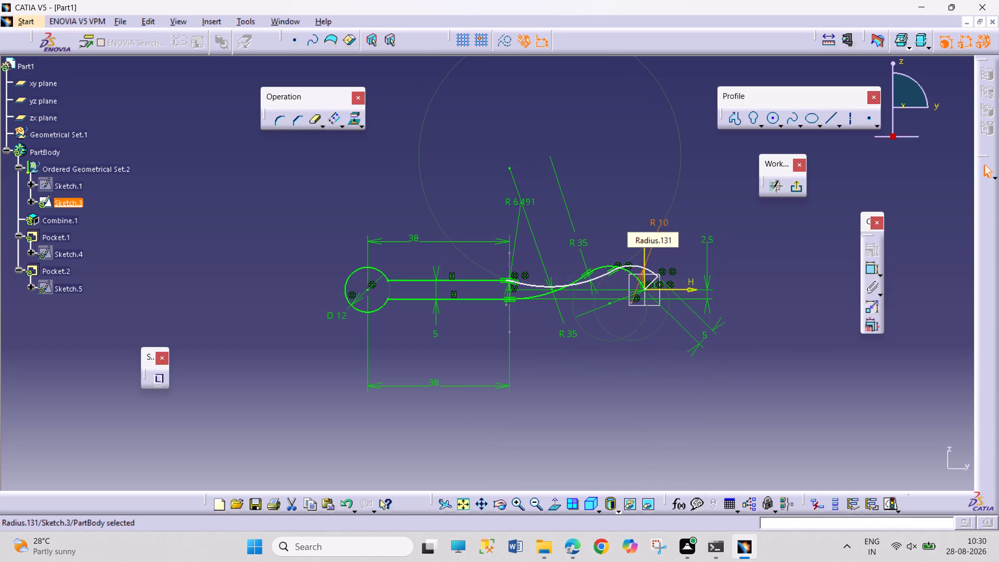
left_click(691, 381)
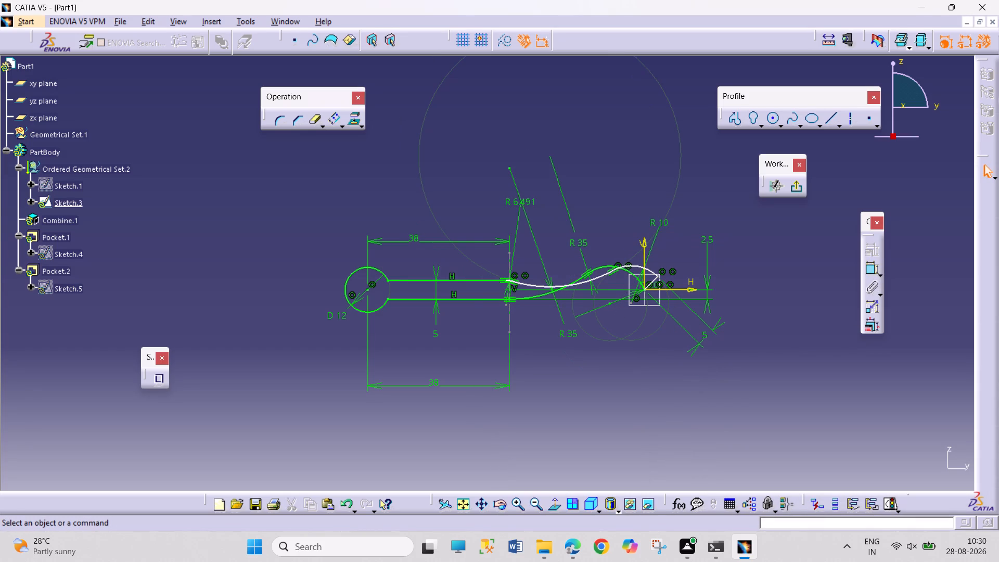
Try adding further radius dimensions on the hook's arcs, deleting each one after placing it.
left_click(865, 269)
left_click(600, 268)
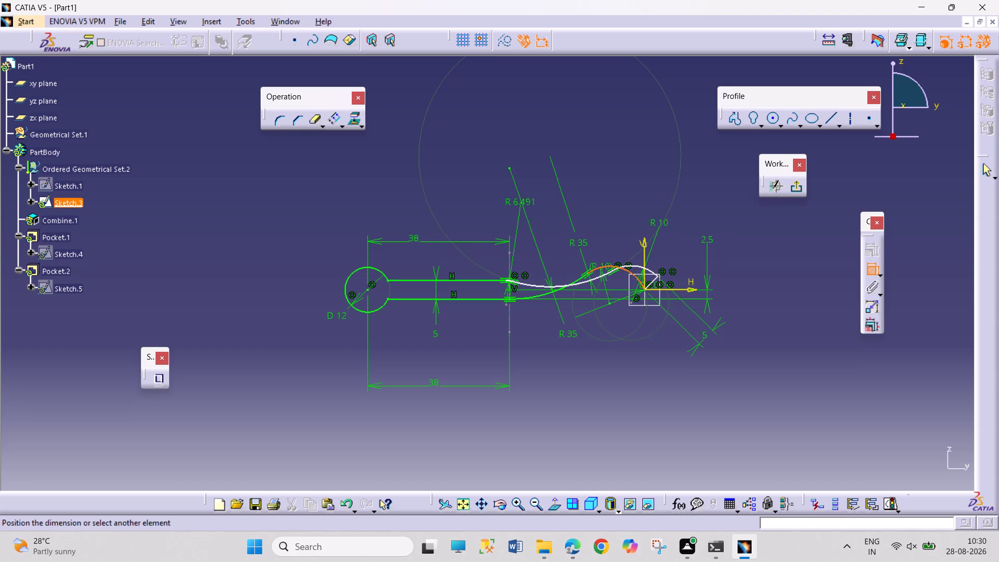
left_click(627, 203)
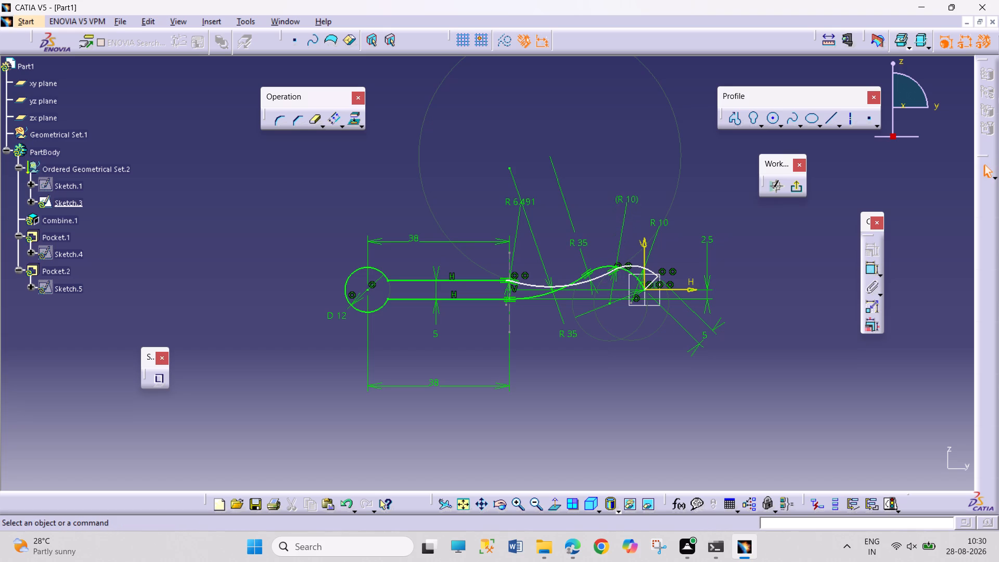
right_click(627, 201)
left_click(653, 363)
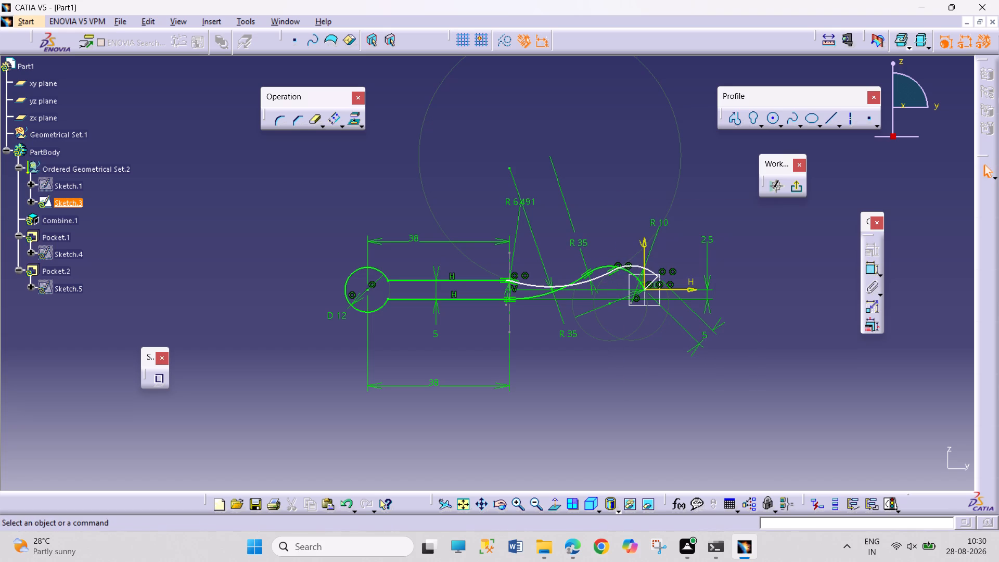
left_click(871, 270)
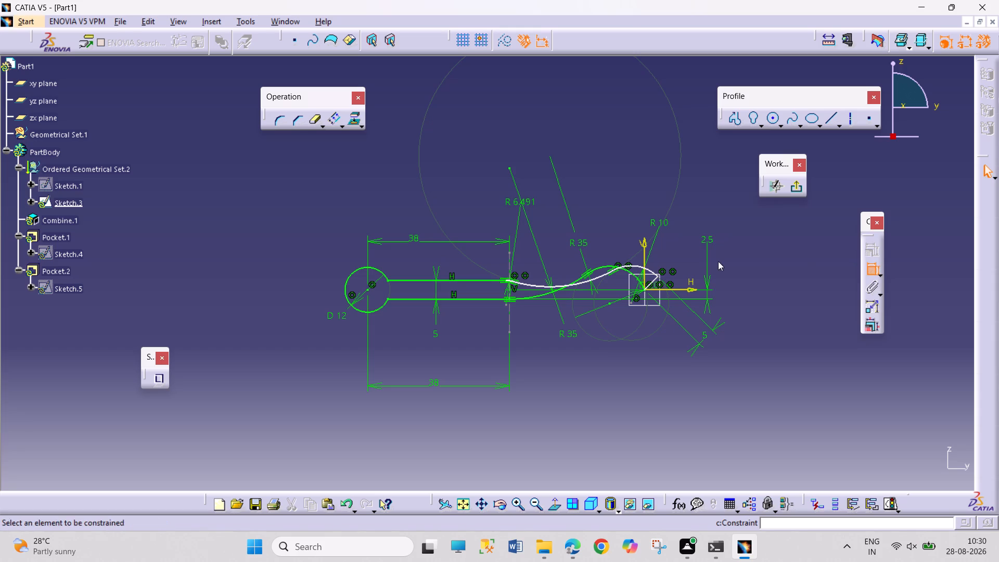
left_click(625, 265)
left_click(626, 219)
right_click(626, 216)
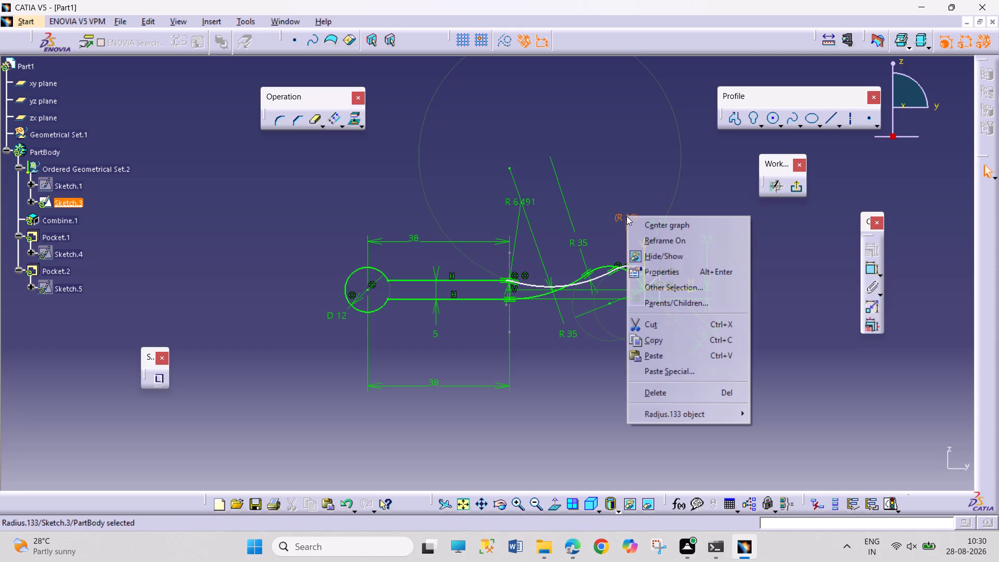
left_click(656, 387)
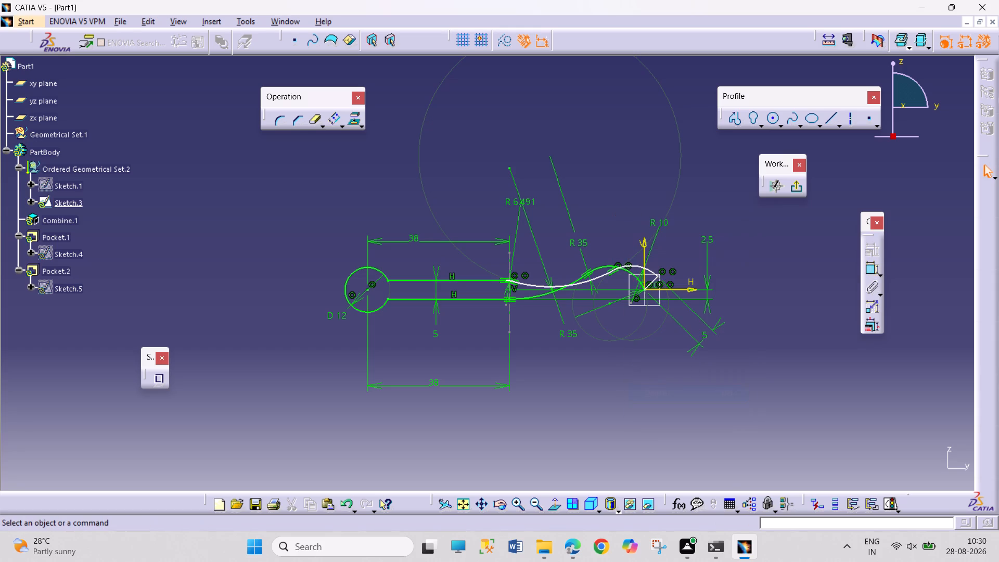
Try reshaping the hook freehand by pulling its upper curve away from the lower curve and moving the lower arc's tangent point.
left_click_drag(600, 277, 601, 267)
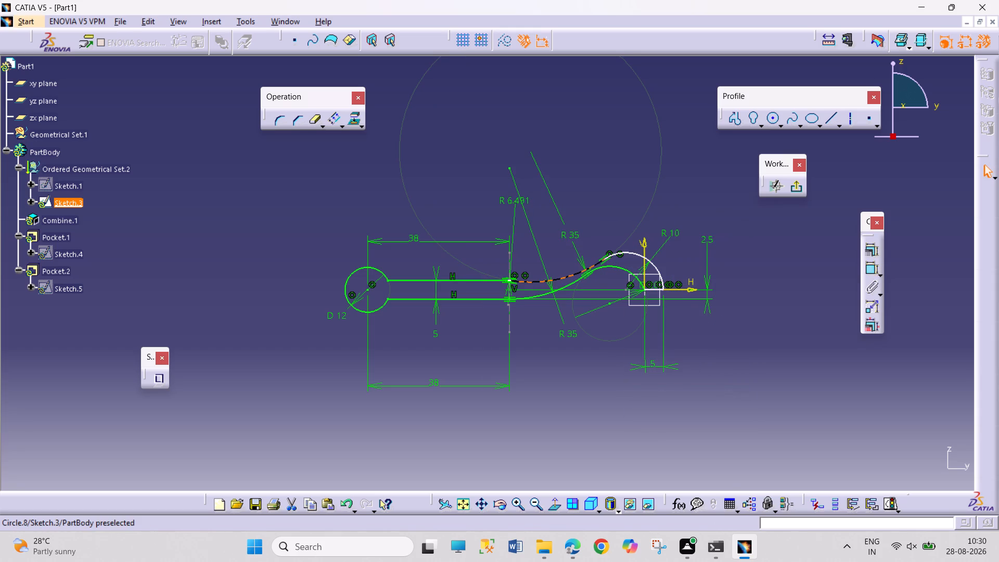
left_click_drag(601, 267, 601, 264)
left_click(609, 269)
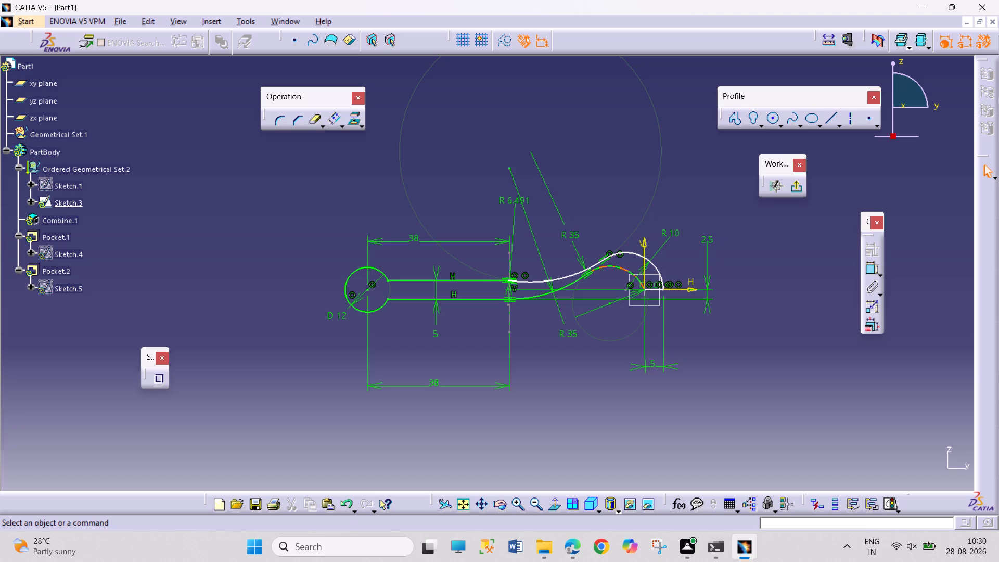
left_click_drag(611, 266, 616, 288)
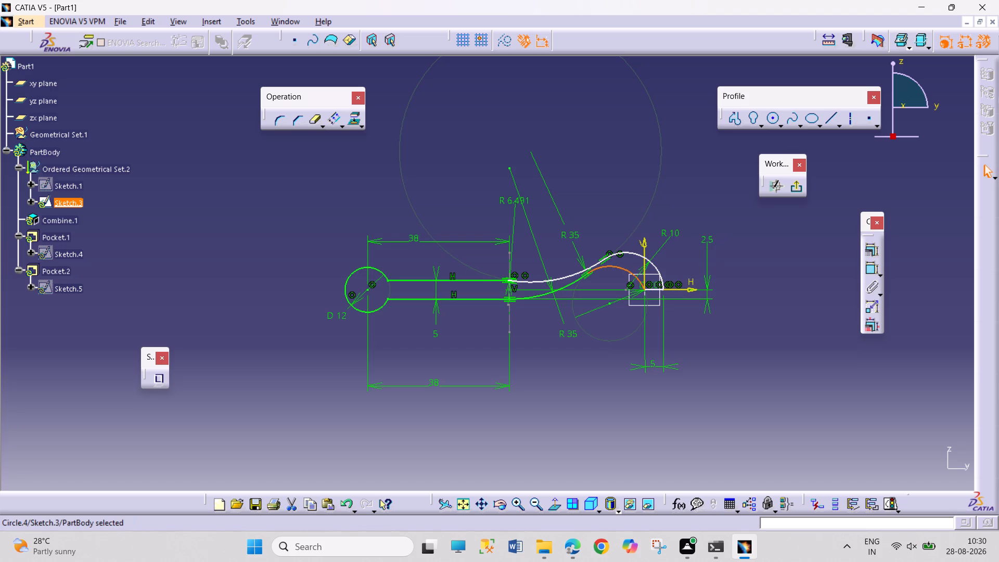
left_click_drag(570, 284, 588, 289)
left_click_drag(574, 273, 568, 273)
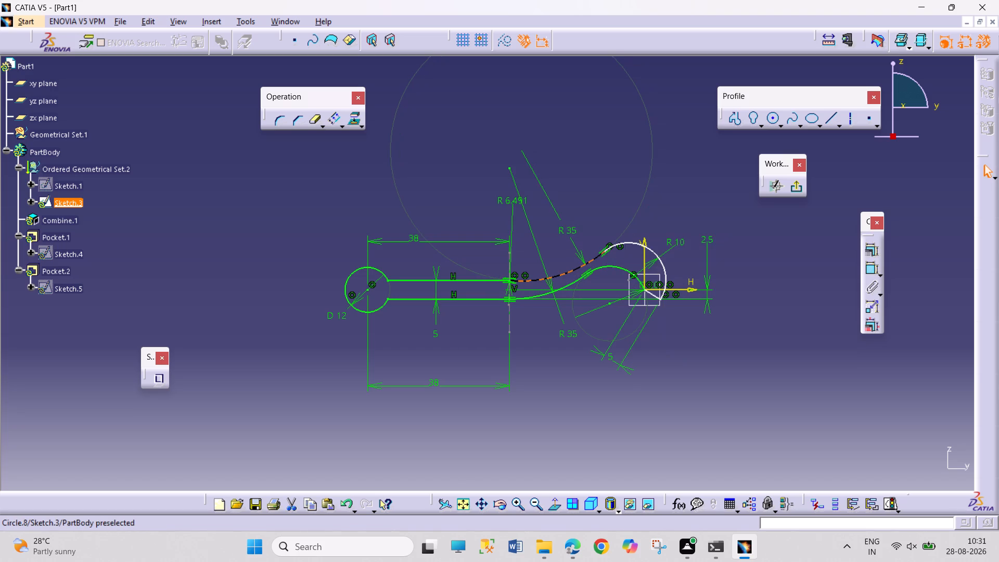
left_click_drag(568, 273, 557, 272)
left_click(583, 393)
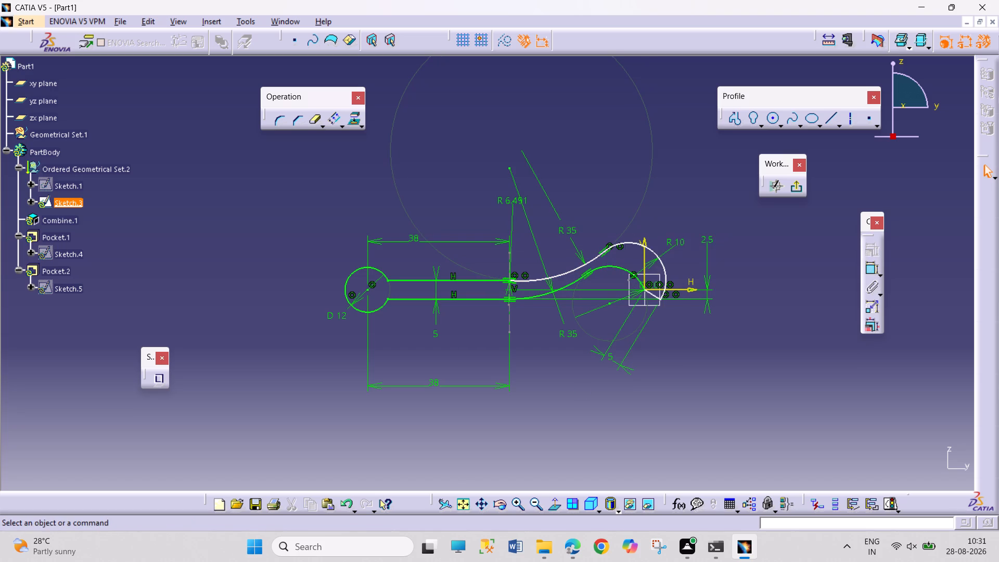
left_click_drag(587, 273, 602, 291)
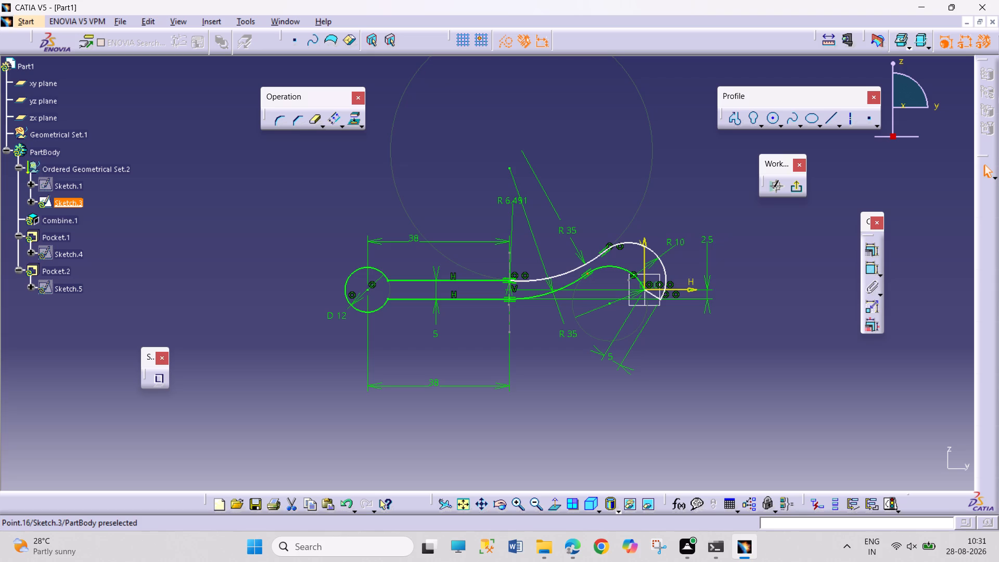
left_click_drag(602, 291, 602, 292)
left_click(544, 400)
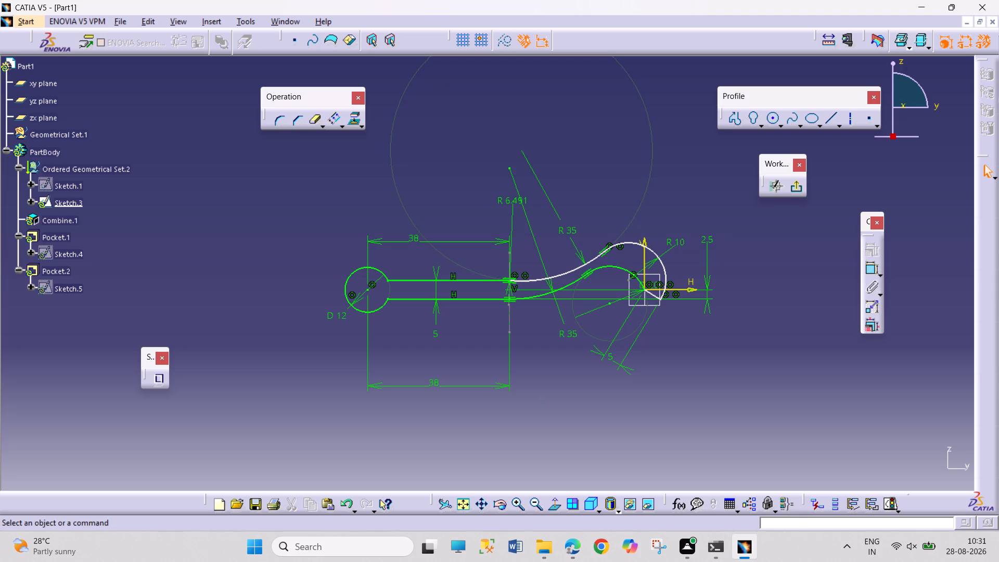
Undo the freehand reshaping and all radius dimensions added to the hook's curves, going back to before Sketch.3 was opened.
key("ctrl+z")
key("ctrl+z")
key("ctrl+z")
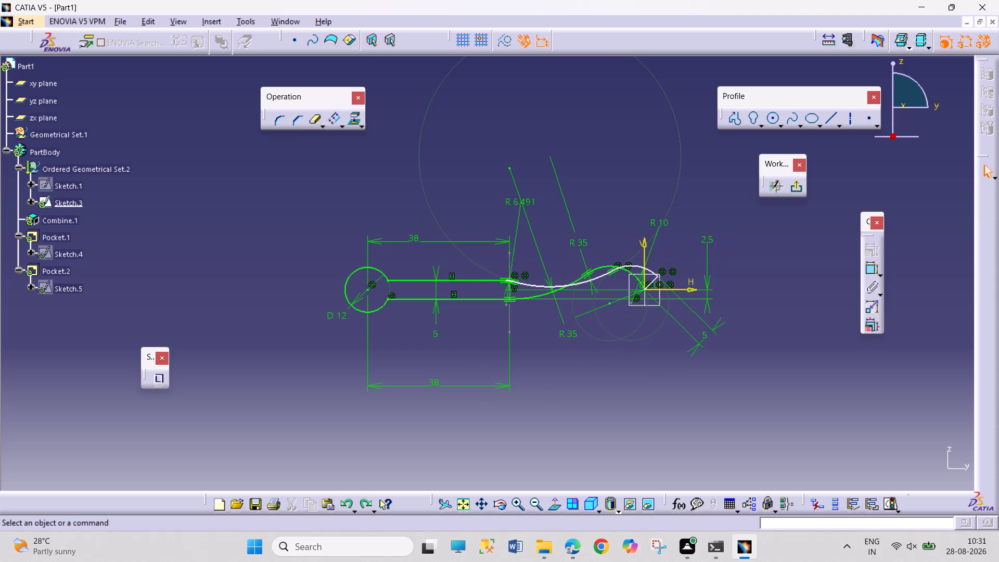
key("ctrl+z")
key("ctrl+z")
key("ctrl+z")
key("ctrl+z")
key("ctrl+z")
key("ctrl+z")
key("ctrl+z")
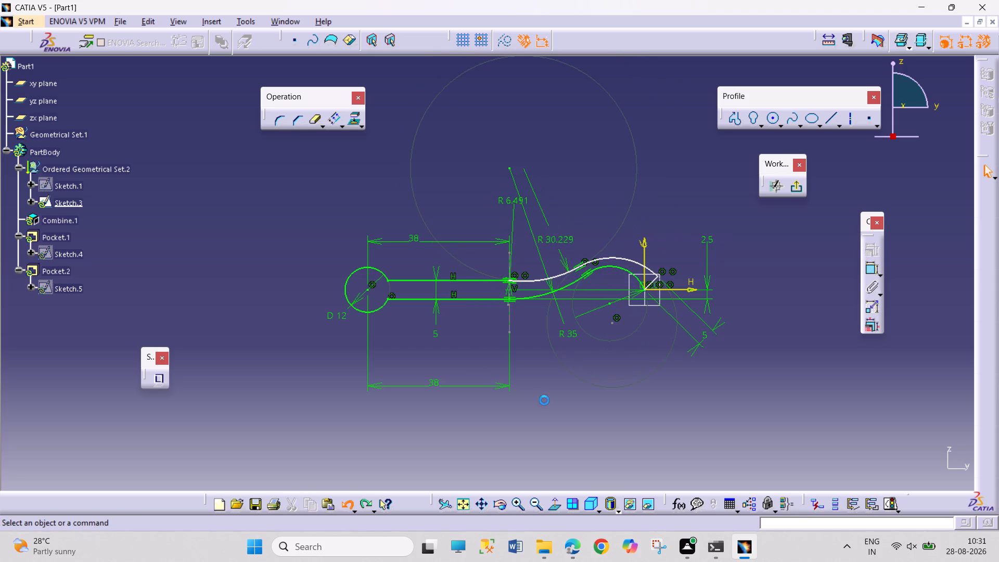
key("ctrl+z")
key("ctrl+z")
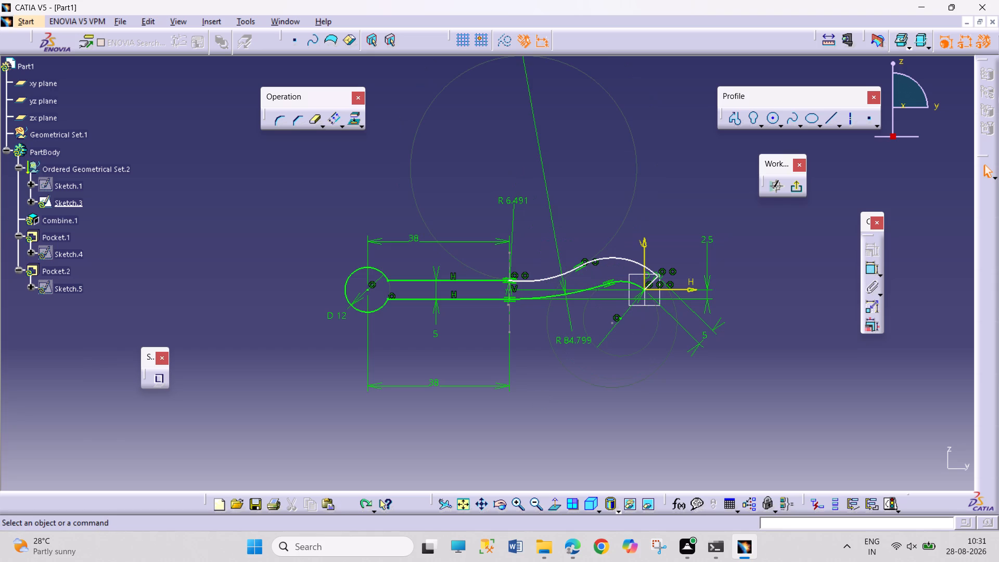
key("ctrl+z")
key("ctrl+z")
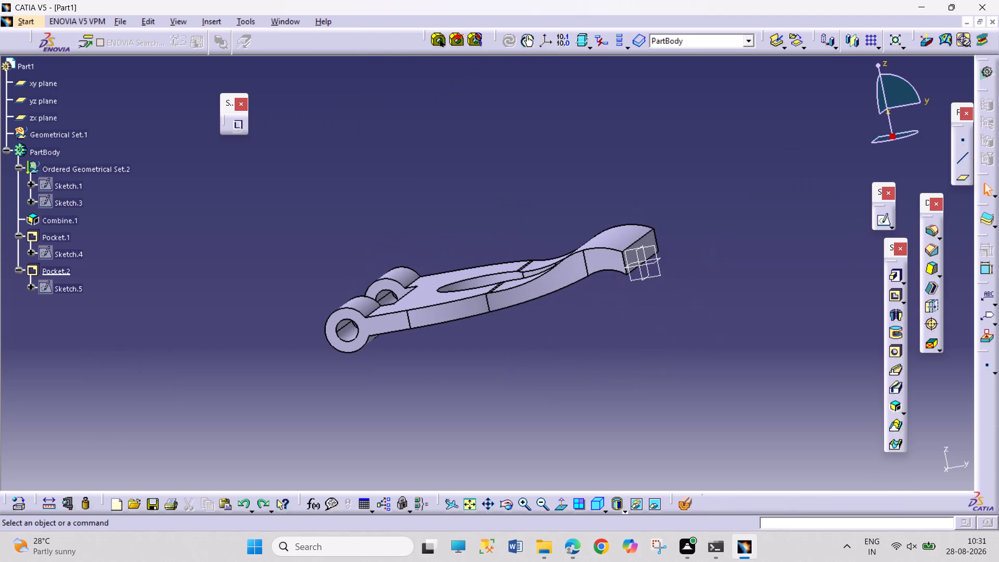
Reopen Sketch.3 and pull the lower curve's tangent point with the hook arc upward, closer to the upper curve.
double_click(54, 197)
left_click(581, 352)
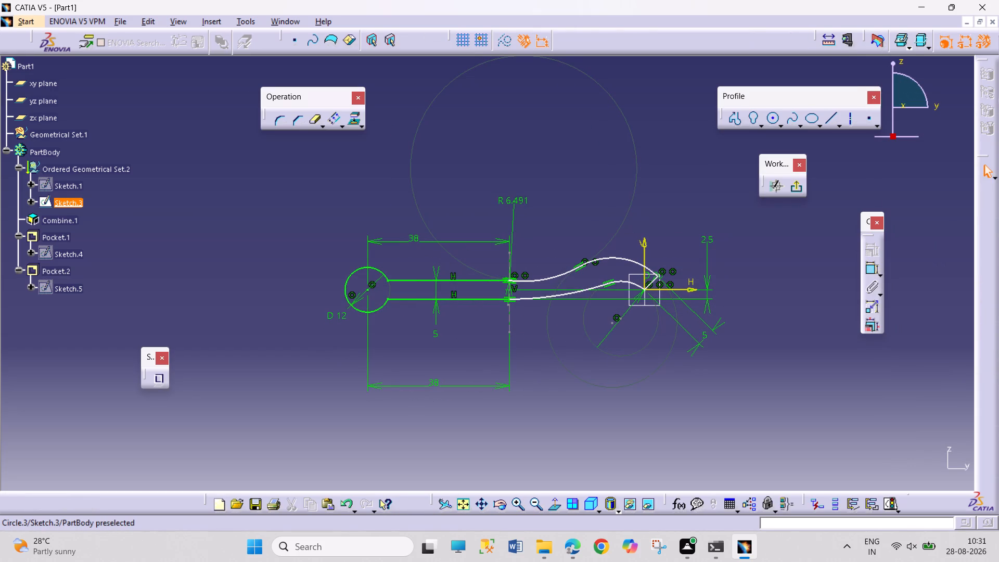
left_click_drag(608, 284, 602, 278)
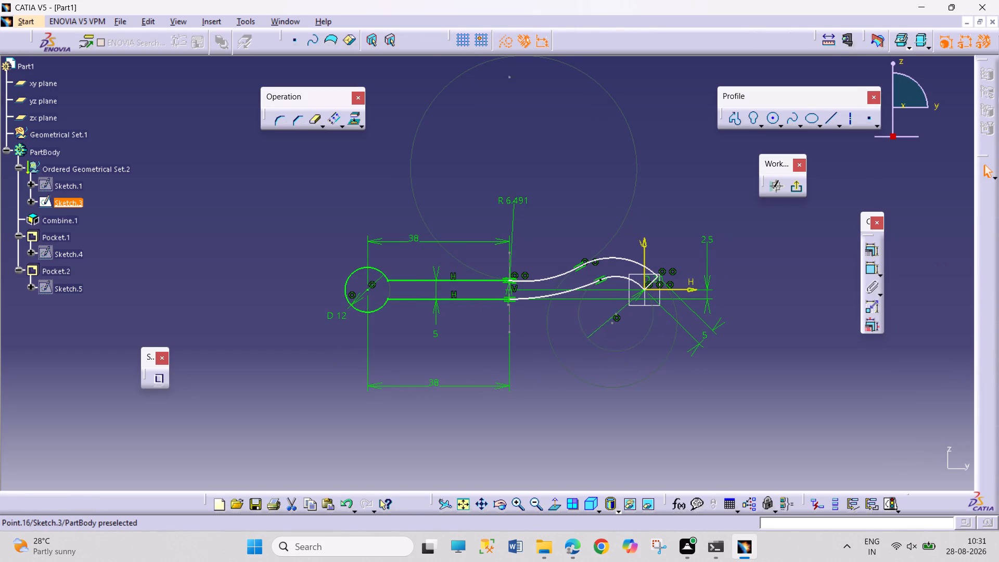
left_click_drag(602, 278, 598, 271)
left_click(615, 368)
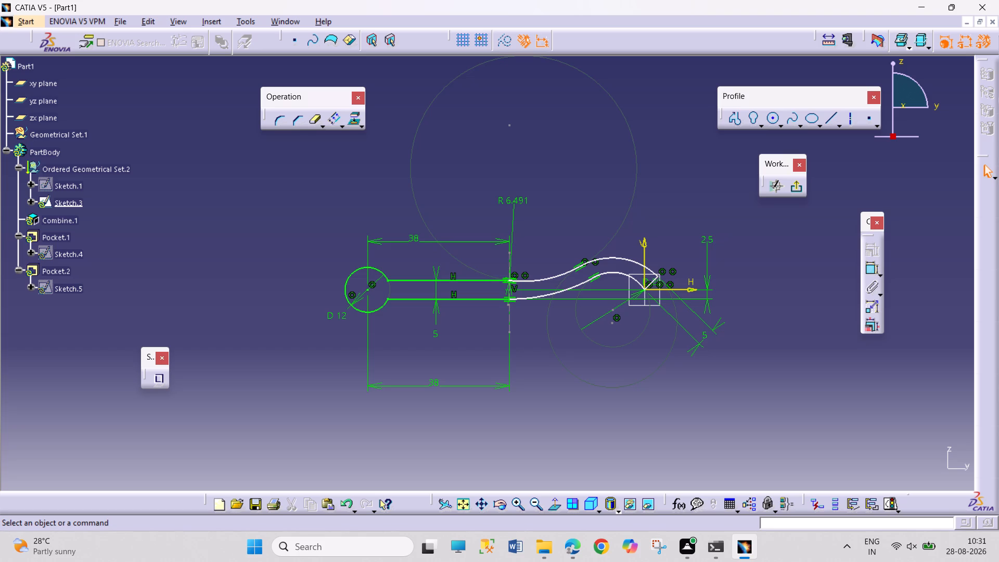
Dimension the offset between the long upper and lower curves leading into the hook and set it to 5 mm.
left_click(870, 267)
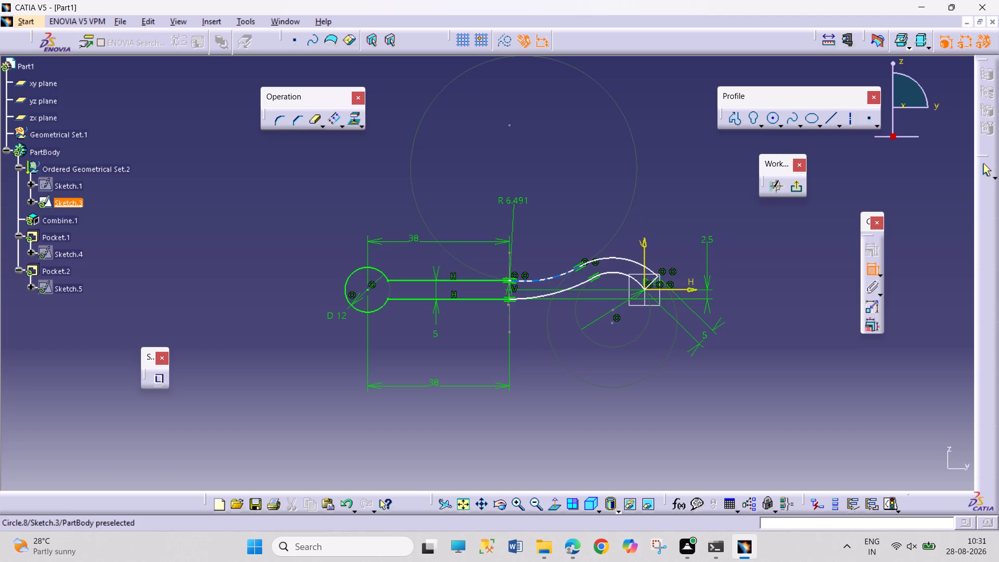
left_click(541, 279)
left_click(549, 298)
left_click(562, 324)
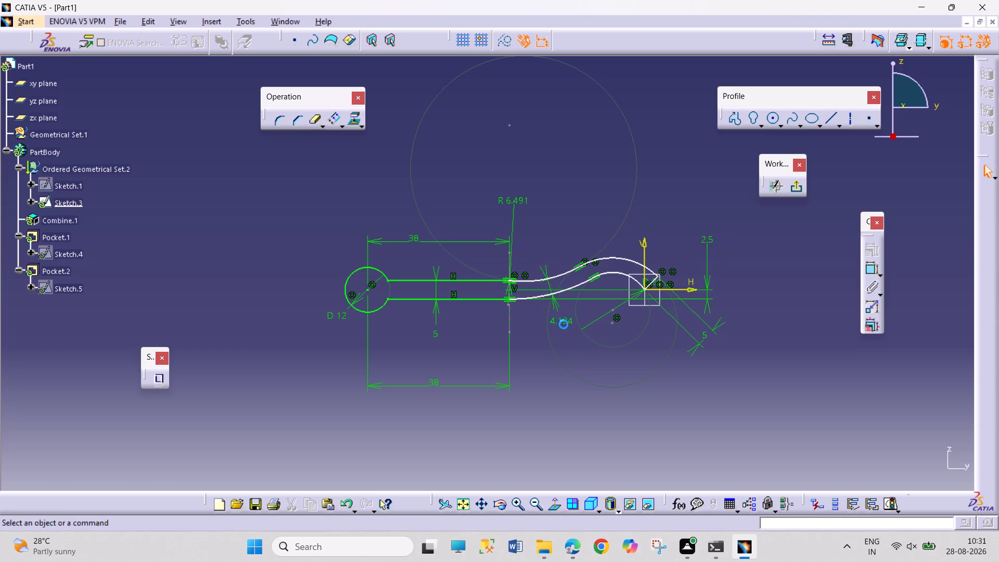
double_click(570, 320)
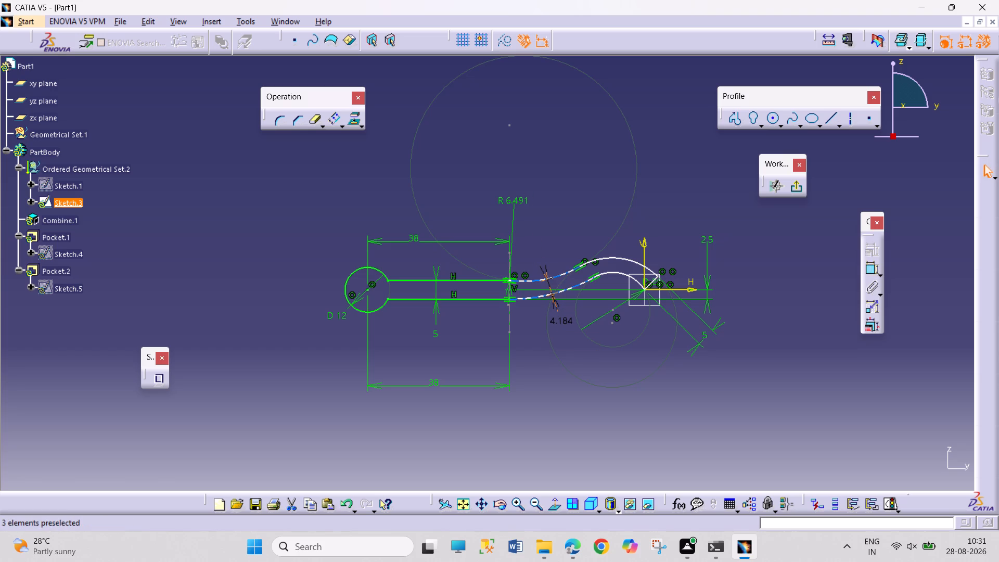
double_click(557, 321)
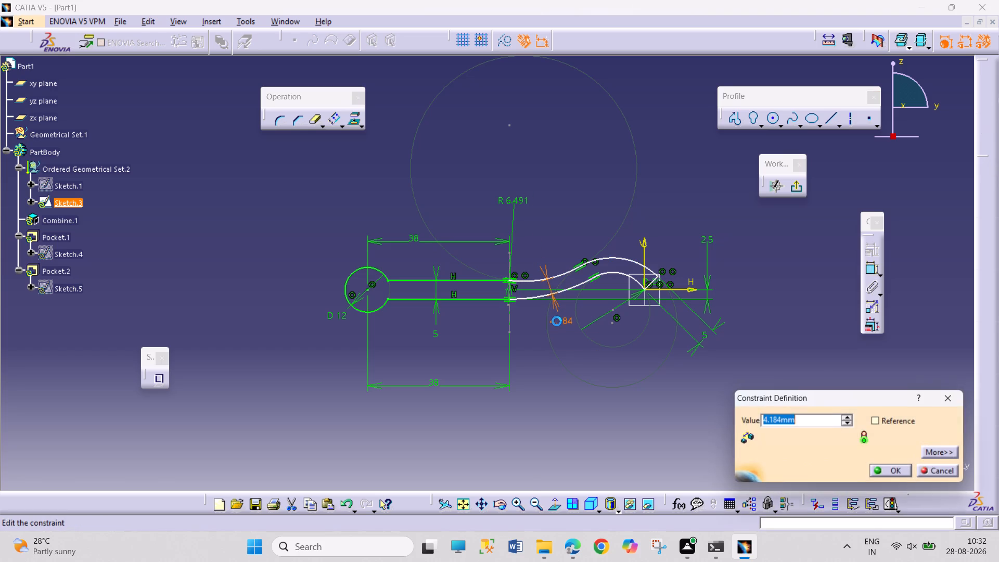
key("5")
key("Return")
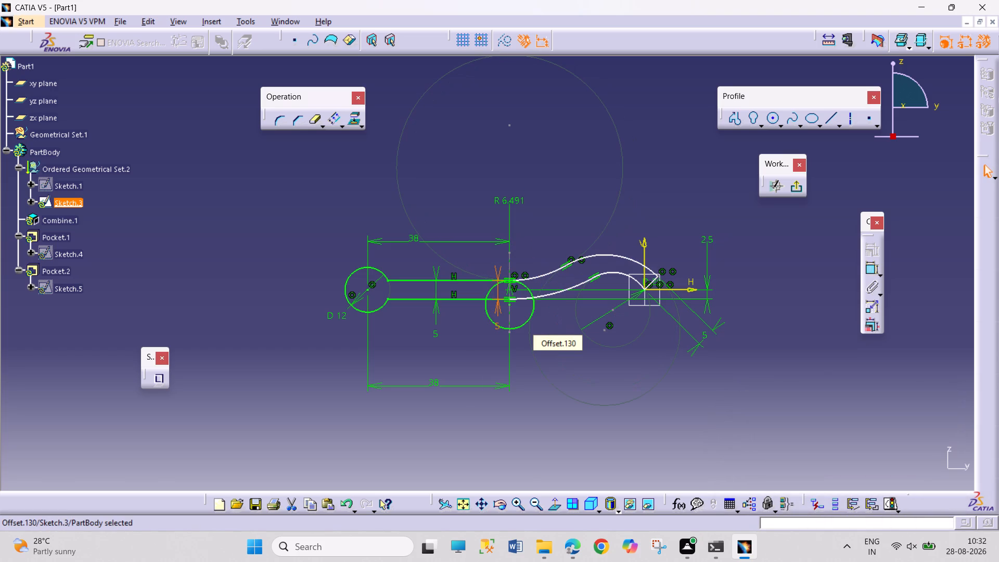
Undo the 5 mm offset change and delete the offset dimension between the long upper and lower curves leading into the hook.
left_click(540, 377)
left_click_drag(497, 325, 534, 339)
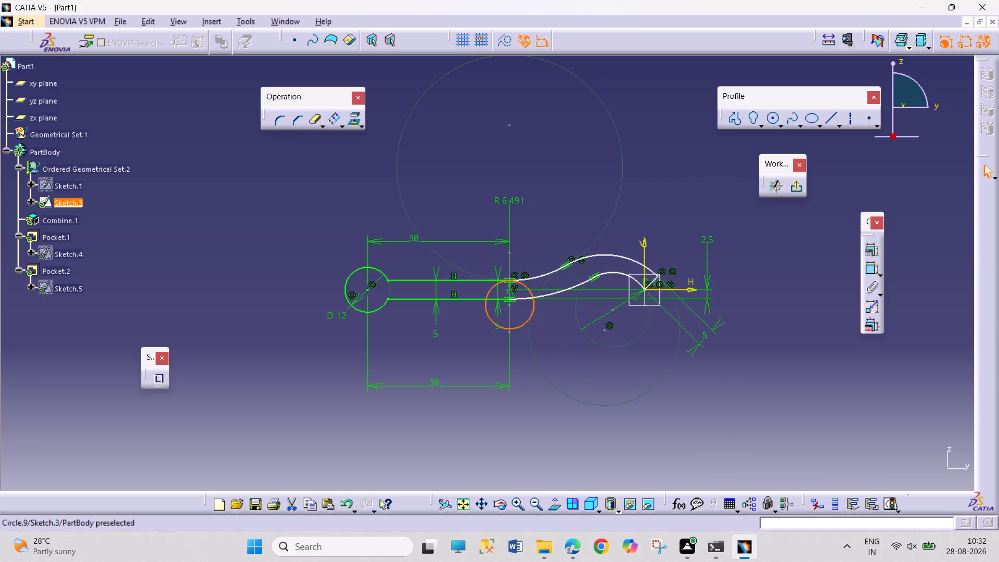
left_click_drag(534, 339, 567, 323)
left_click(545, 420)
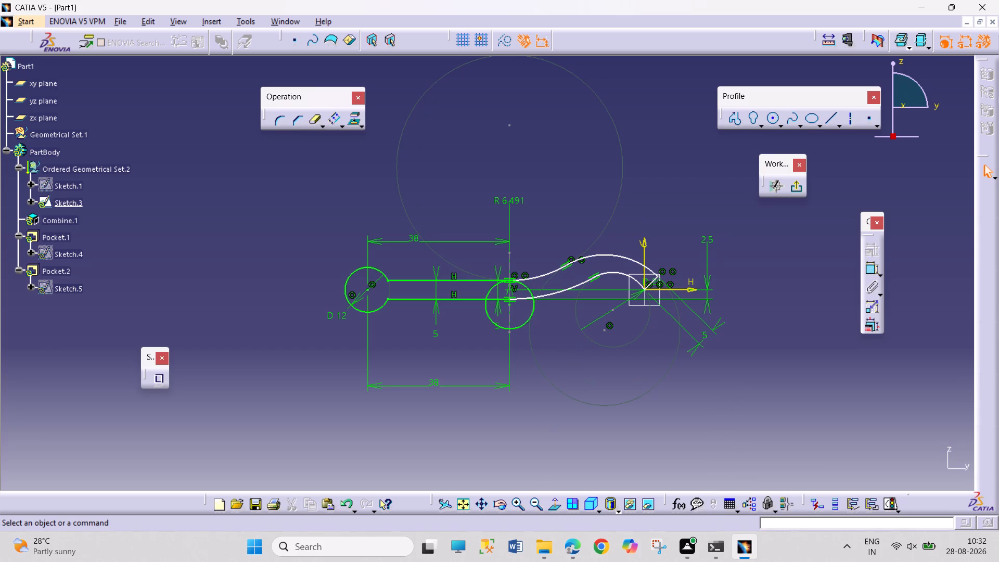
key("ctrl+z")
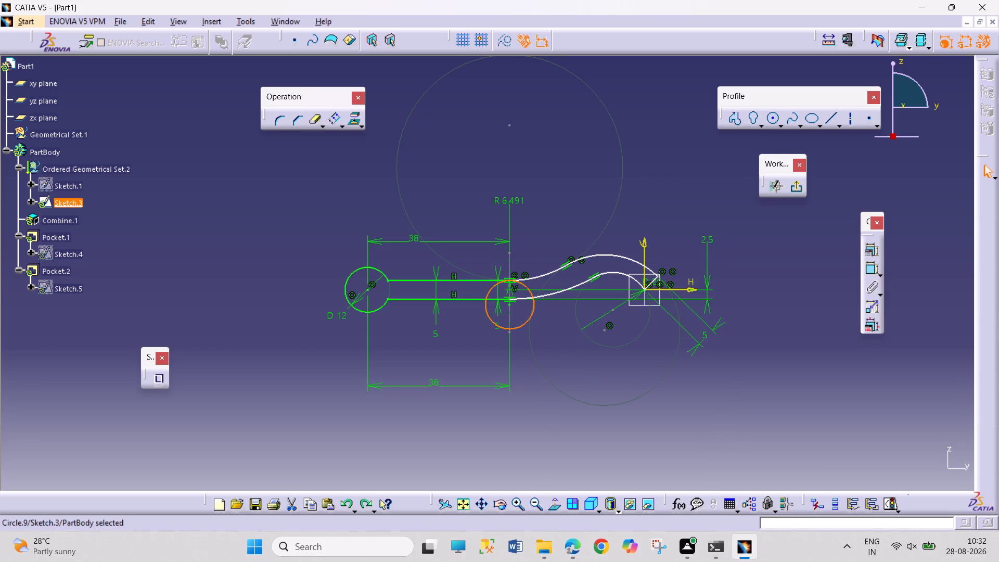
key("ctrl+z")
left_click(553, 399)
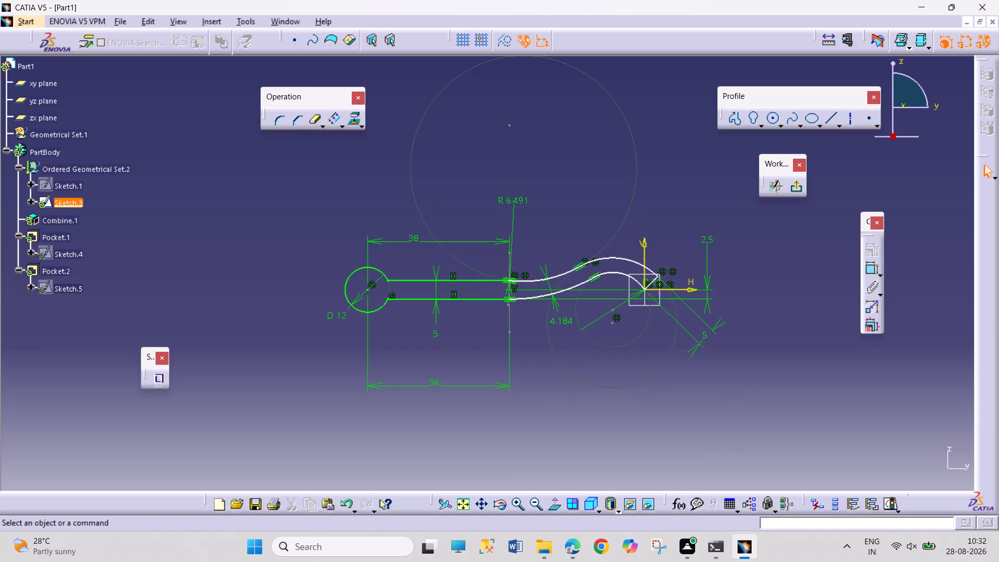
right_click(566, 322)
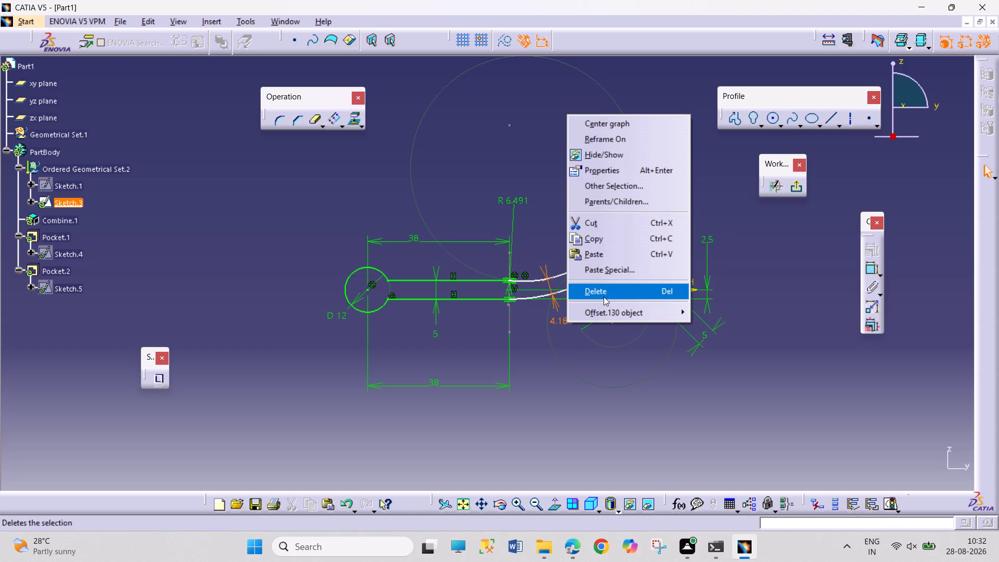
left_click(604, 297)
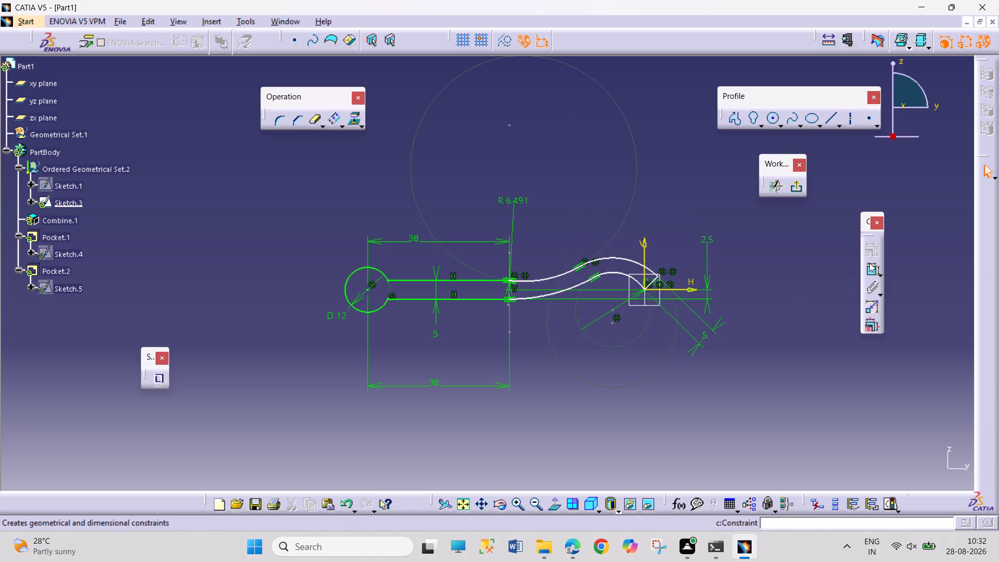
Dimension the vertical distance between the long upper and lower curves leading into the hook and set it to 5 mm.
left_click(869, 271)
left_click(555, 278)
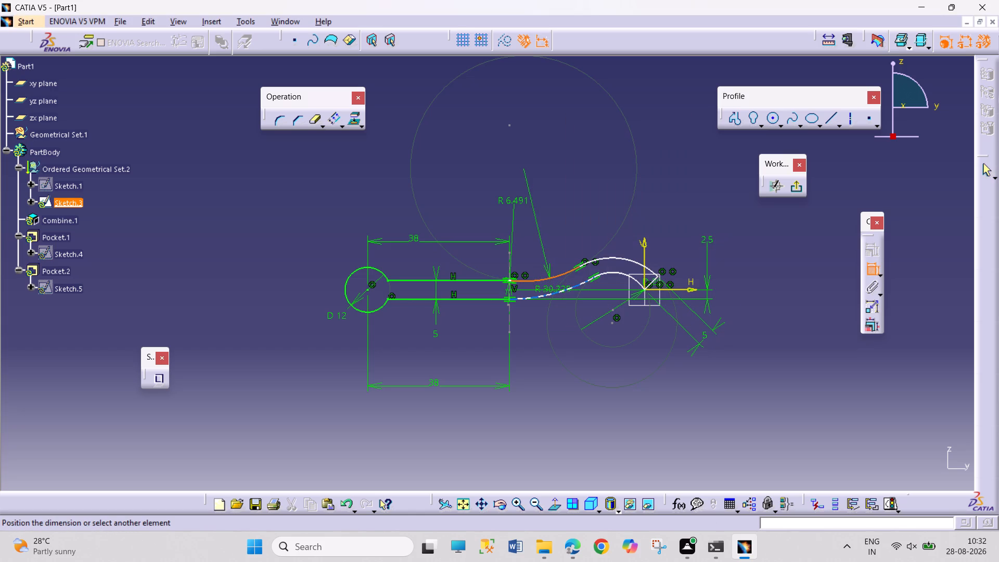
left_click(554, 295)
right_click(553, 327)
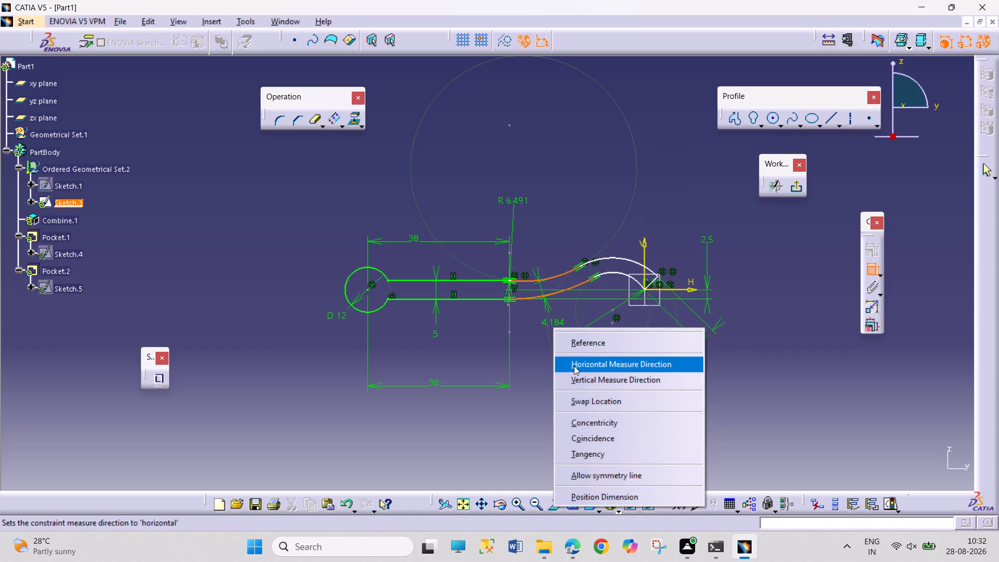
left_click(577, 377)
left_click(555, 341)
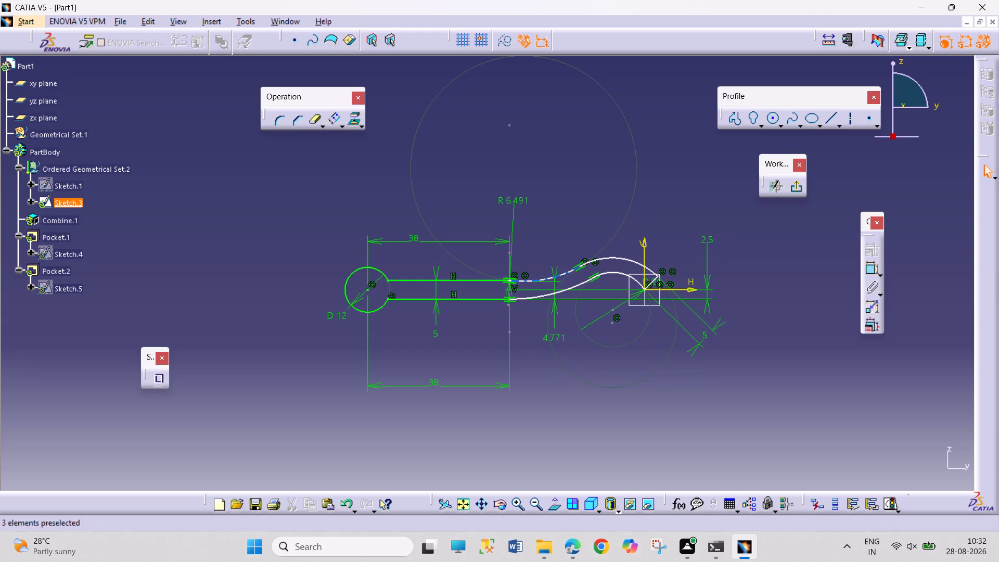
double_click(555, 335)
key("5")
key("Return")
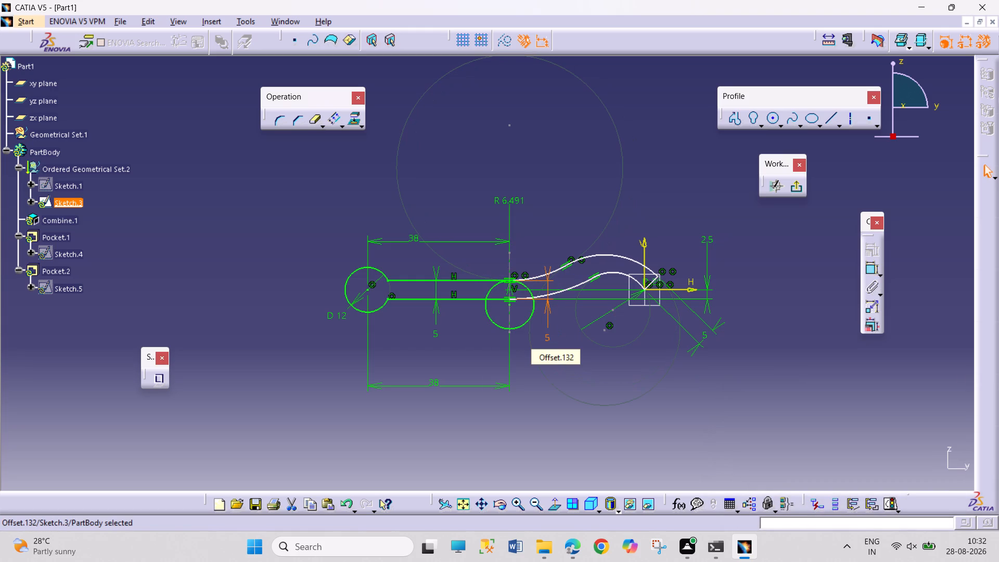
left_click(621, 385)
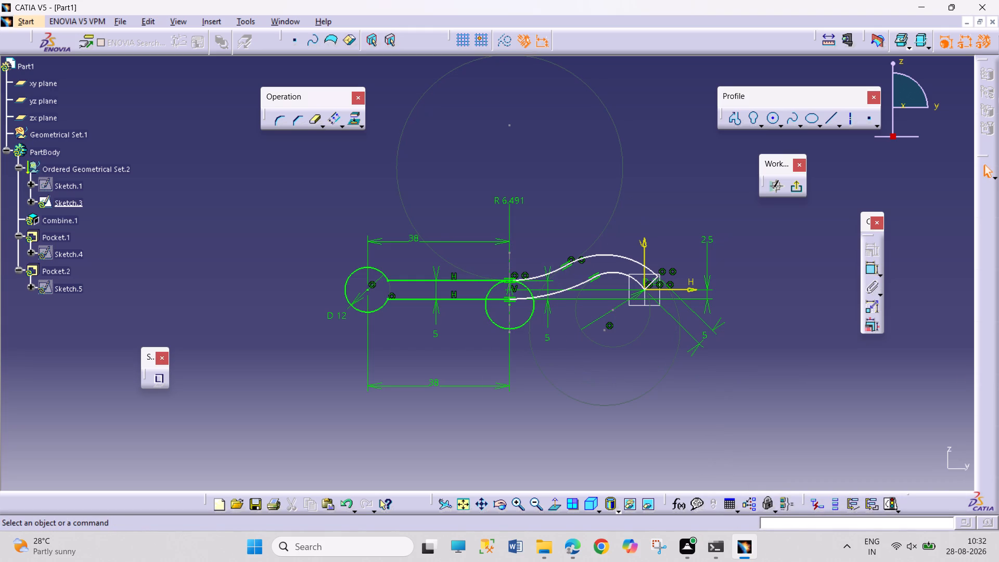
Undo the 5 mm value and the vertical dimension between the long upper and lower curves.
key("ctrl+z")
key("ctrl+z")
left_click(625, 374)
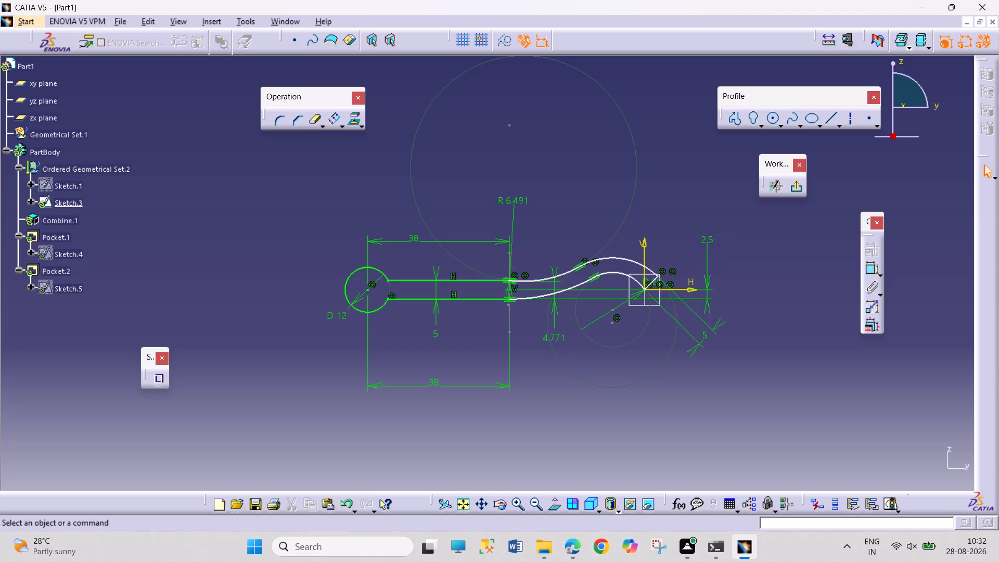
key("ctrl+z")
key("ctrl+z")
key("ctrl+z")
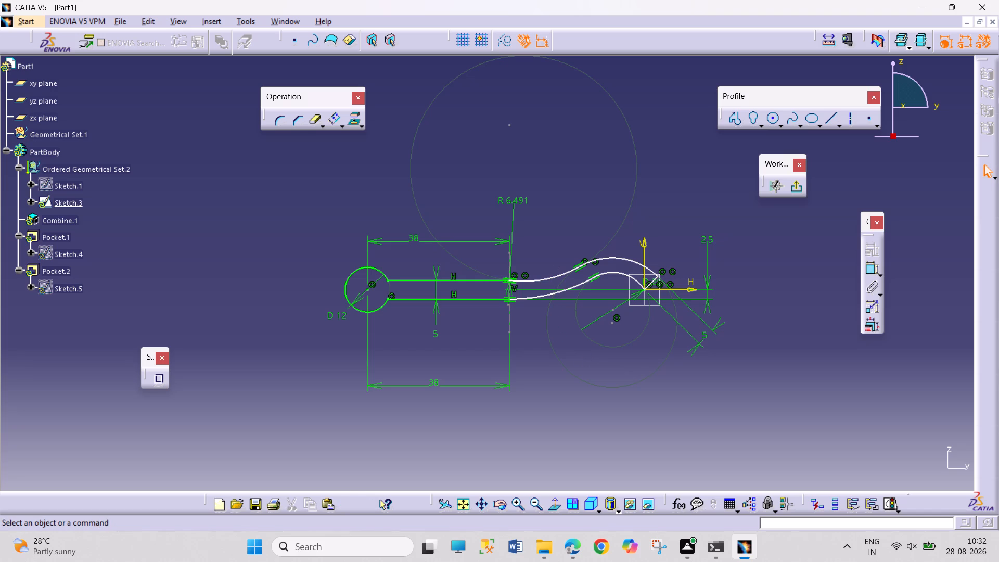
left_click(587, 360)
Add a vertical dimension between the tangent points where the upper and lower long curves meet the hook arcs.
left_click(866, 268)
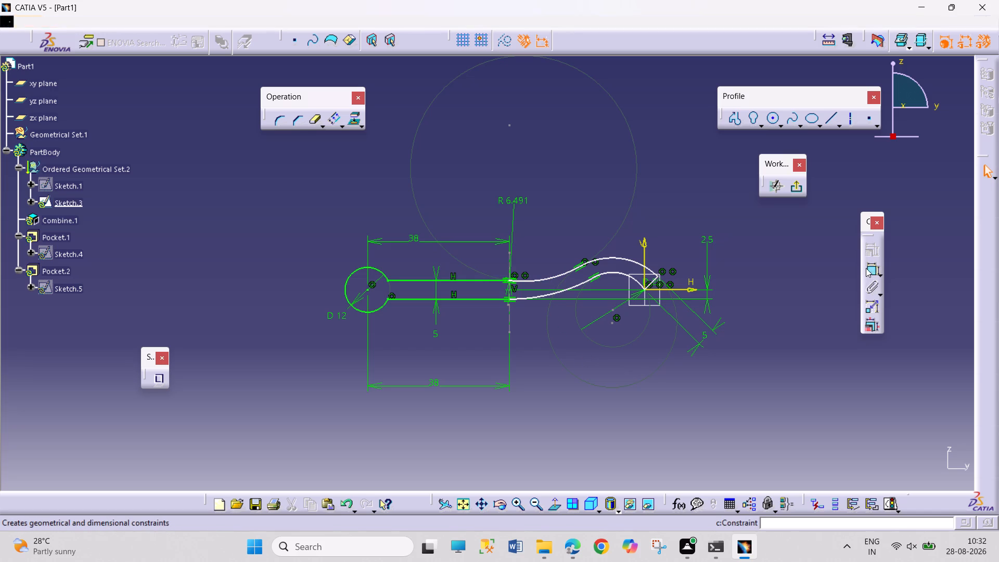
left_click(582, 266)
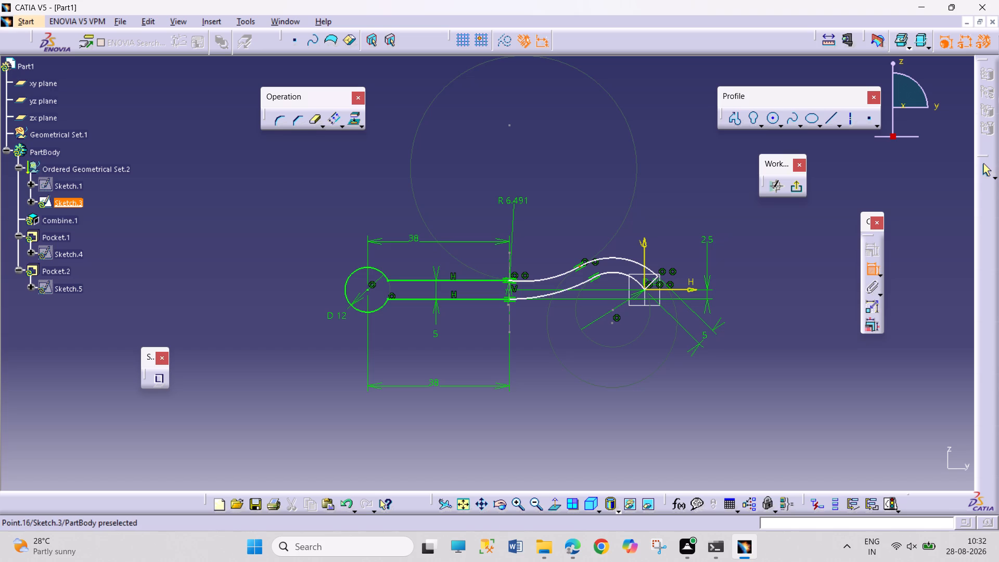
left_click(594, 277)
right_click(569, 309)
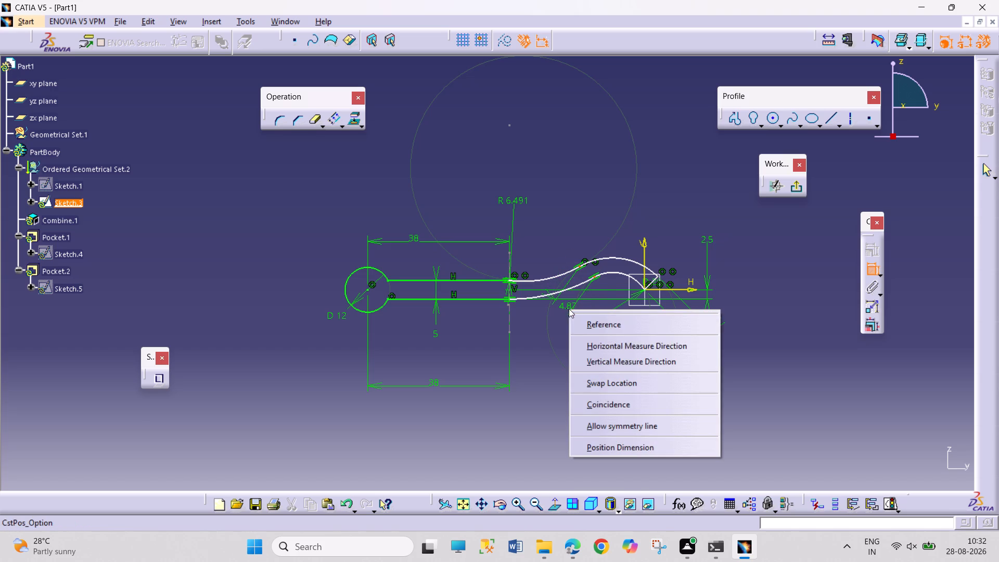
left_click(587, 360)
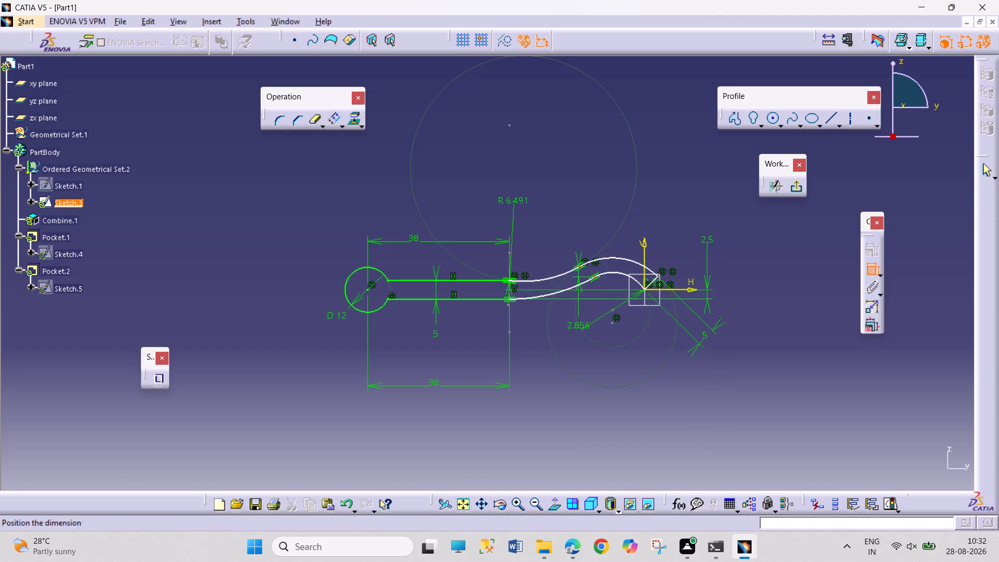
left_click(574, 329)
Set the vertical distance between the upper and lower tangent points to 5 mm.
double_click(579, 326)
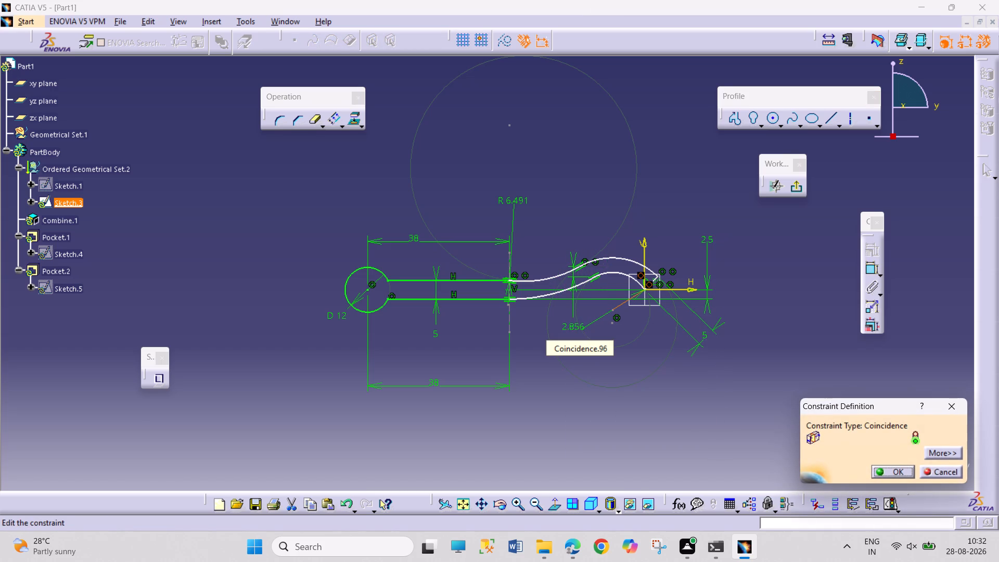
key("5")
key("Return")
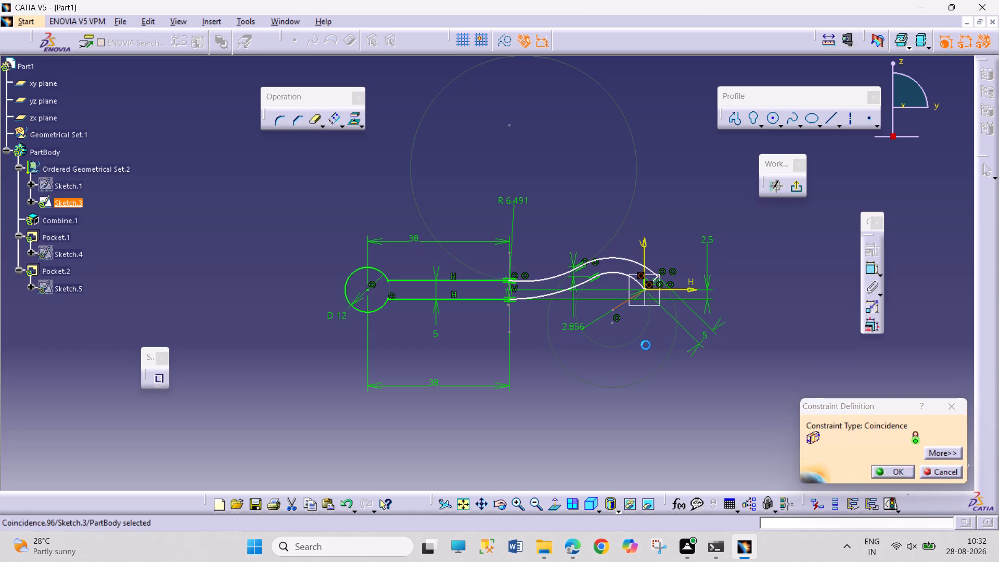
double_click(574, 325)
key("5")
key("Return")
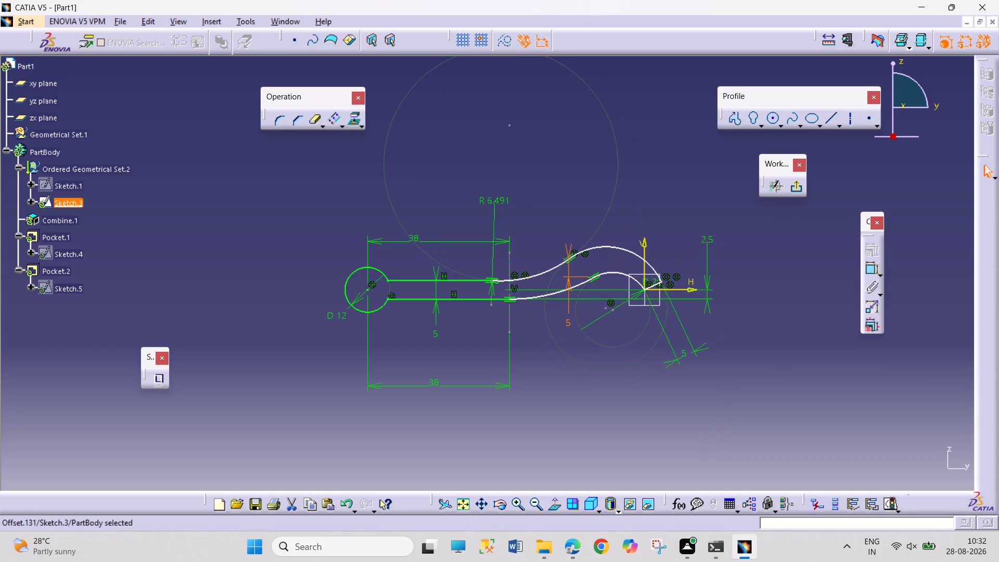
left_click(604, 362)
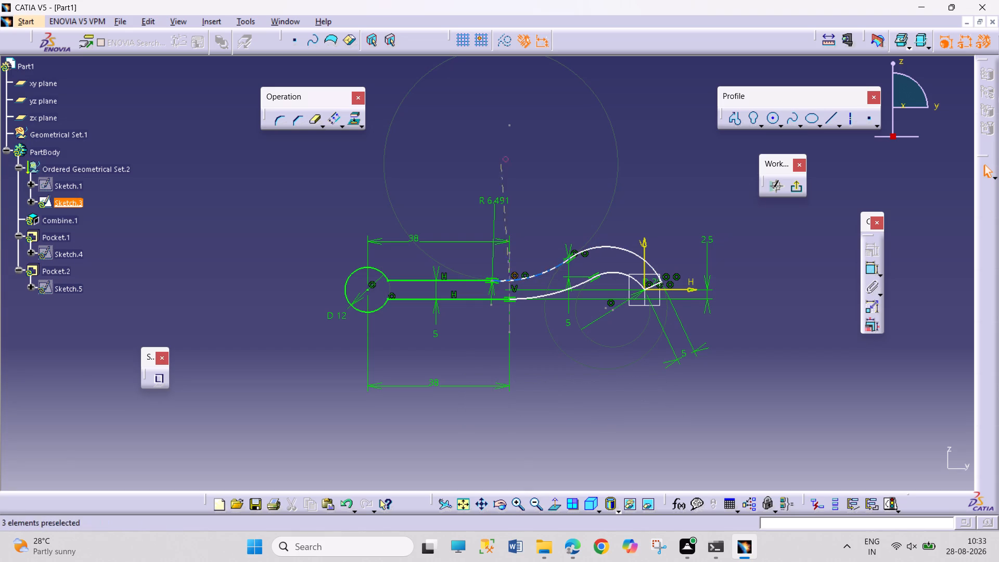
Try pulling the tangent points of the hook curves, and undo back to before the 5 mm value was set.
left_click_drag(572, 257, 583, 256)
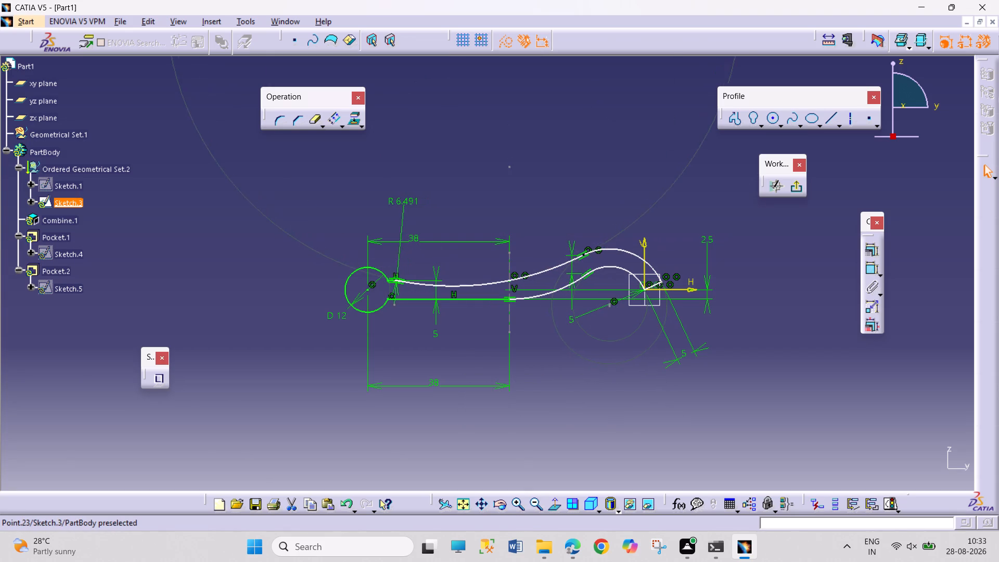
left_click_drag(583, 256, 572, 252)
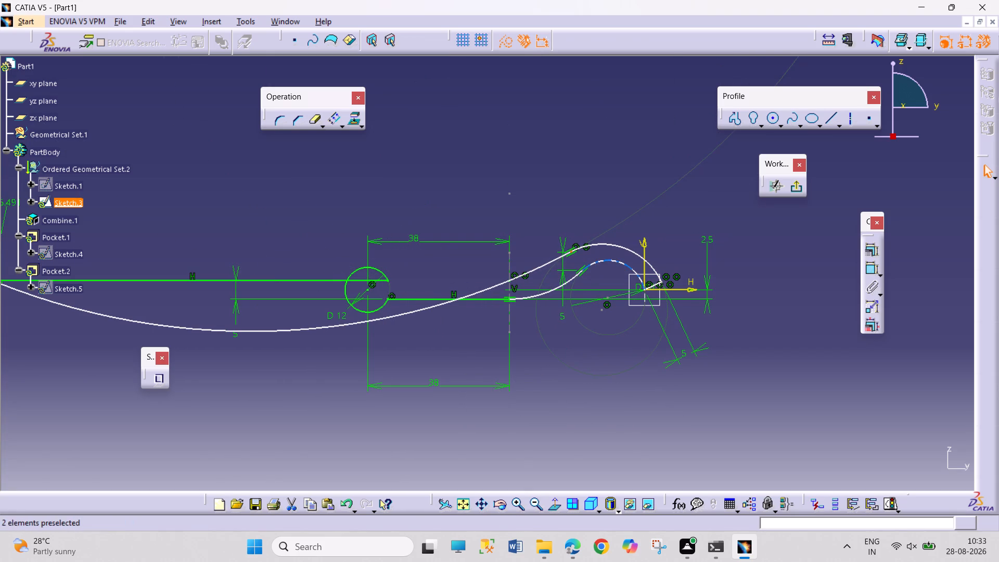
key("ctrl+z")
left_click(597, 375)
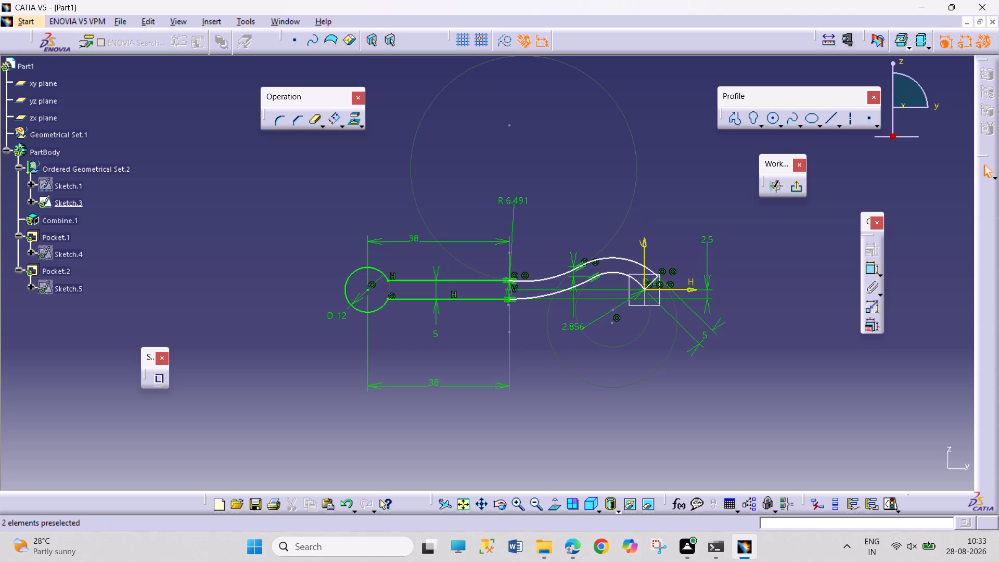
Exit Sketch.3 and return to the 3D bracket model.
left_click(795, 196)
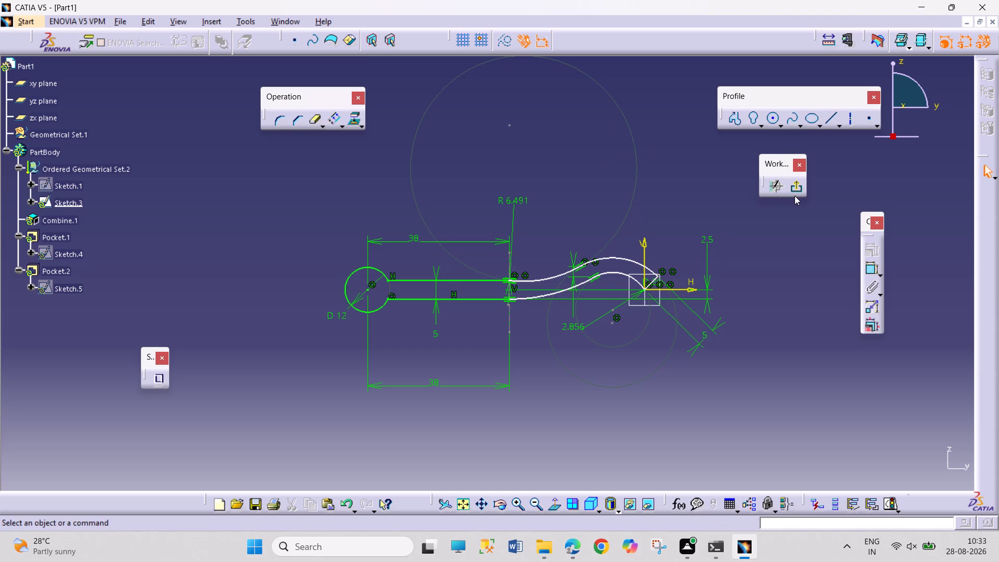
left_click(799, 190)
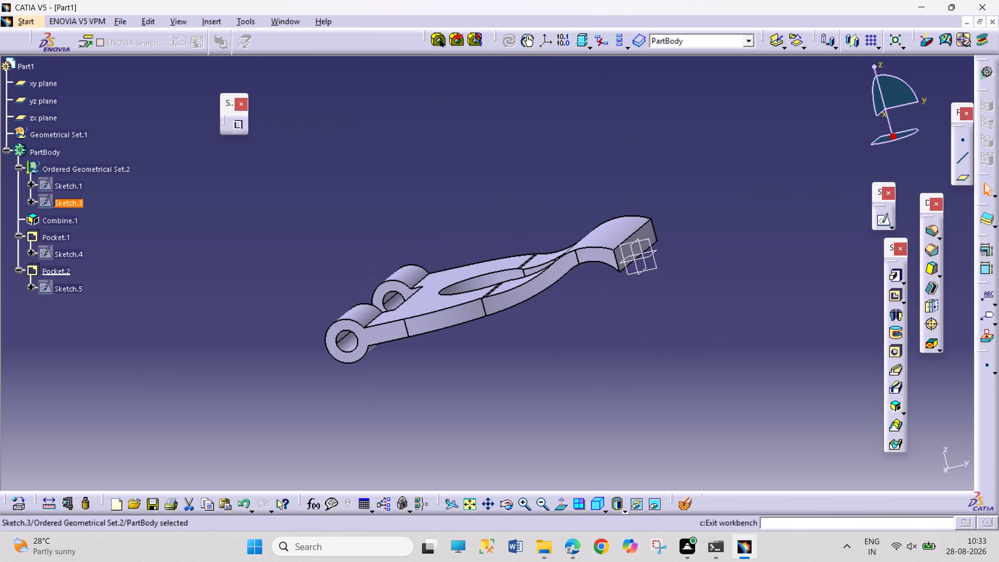
left_click(720, 265)
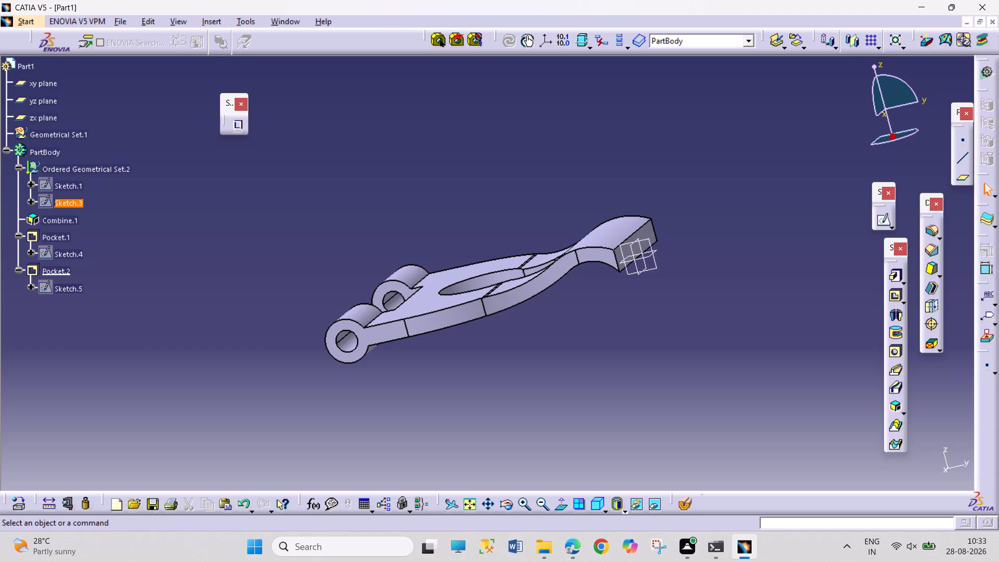
Examine the bracket's shape from above, below and the side, briefly reopening Sketch.3 to review its profile.
left_click(505, 507)
left_click_drag(434, 393, 417, 358)
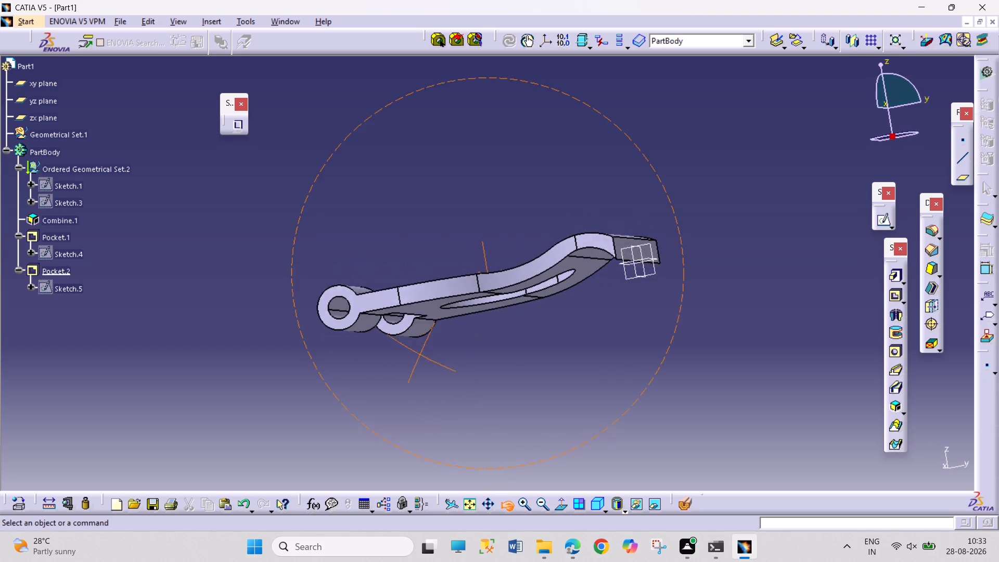
left_click_drag(417, 358, 361, 439)
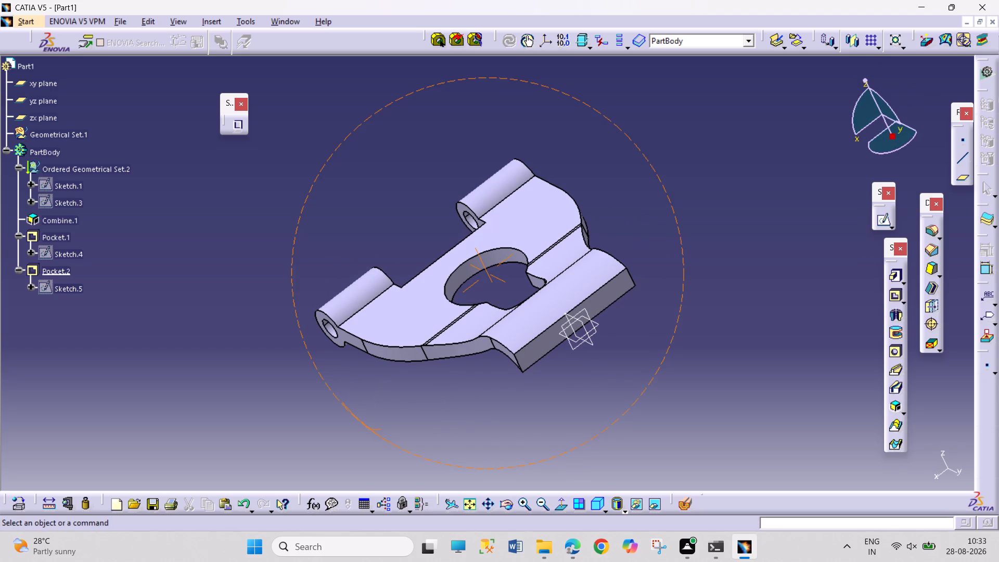
double_click(66, 197)
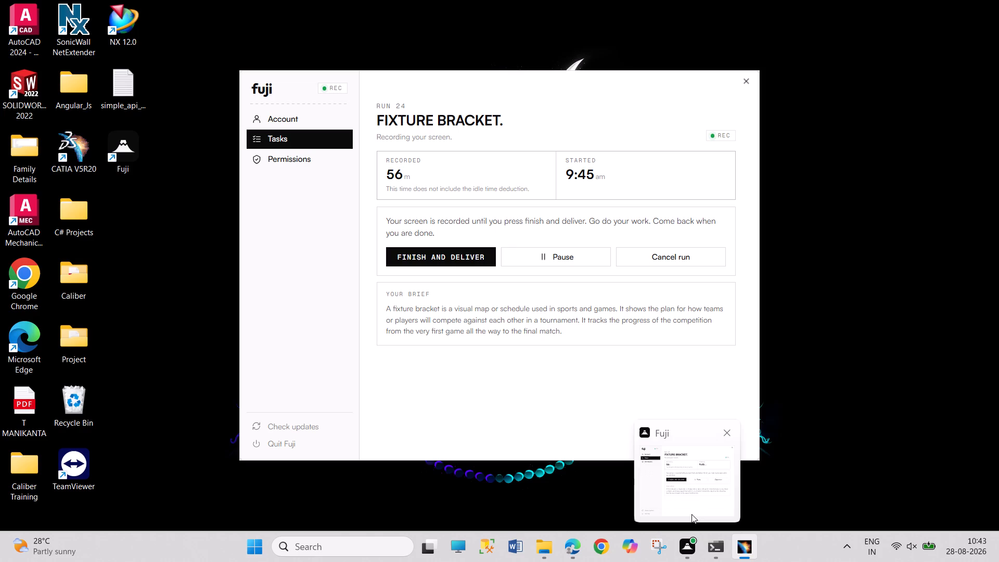
left_click_drag(767, 259, 791, 373)
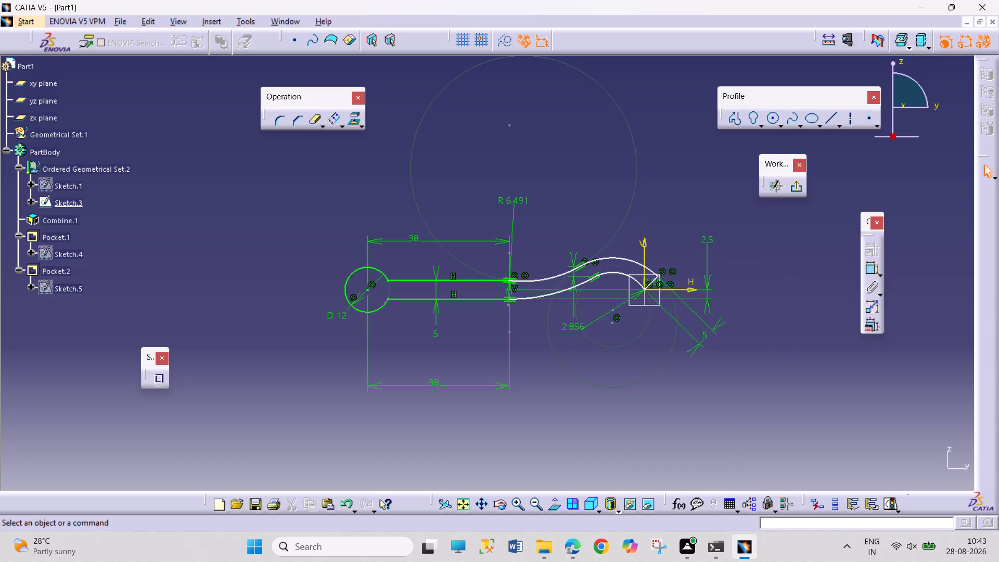
left_click_drag(767, 263, 803, 379)
left_click(800, 188)
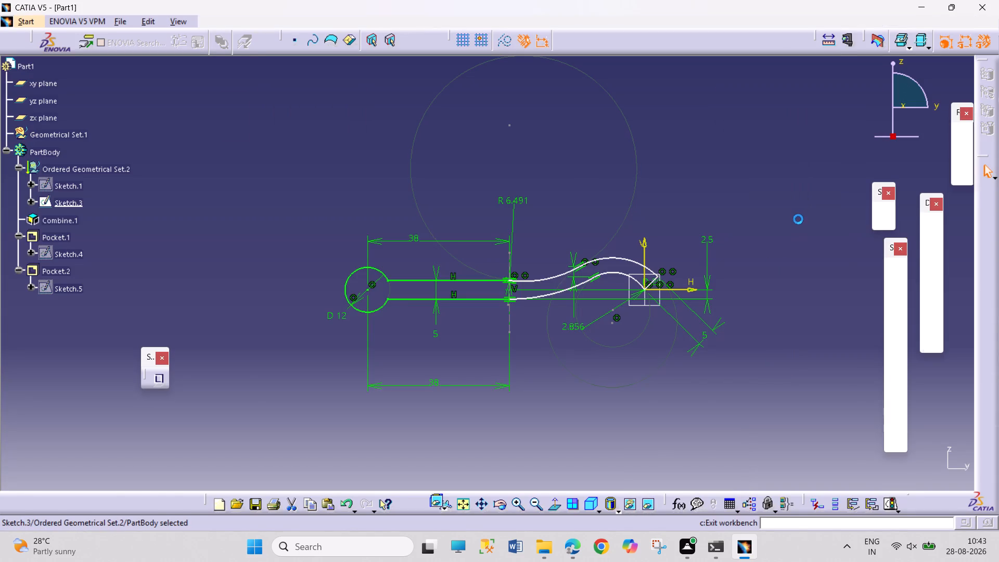
left_click(775, 371)
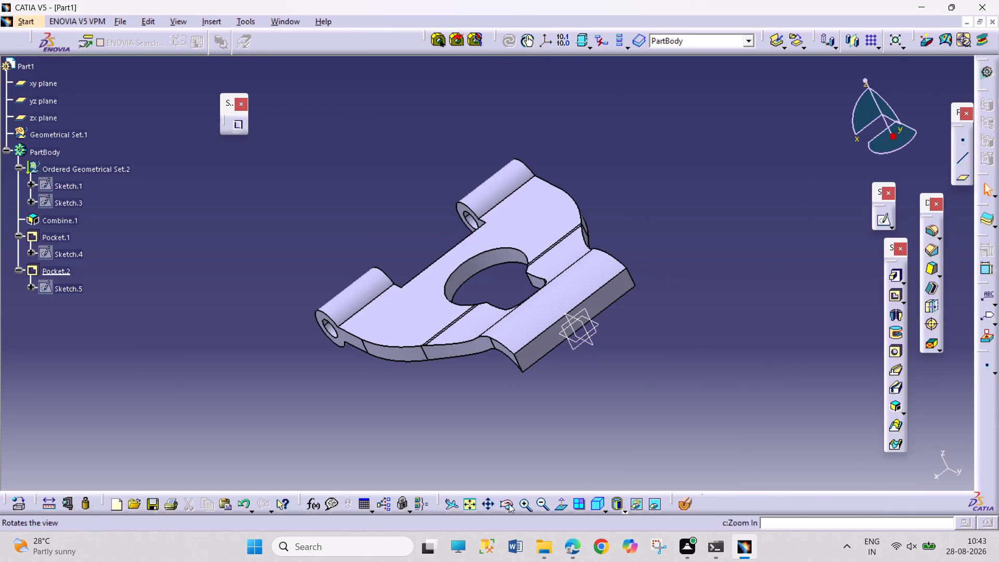
left_click_drag(504, 504, 503, 499)
left_click_drag(479, 428, 405, 212)
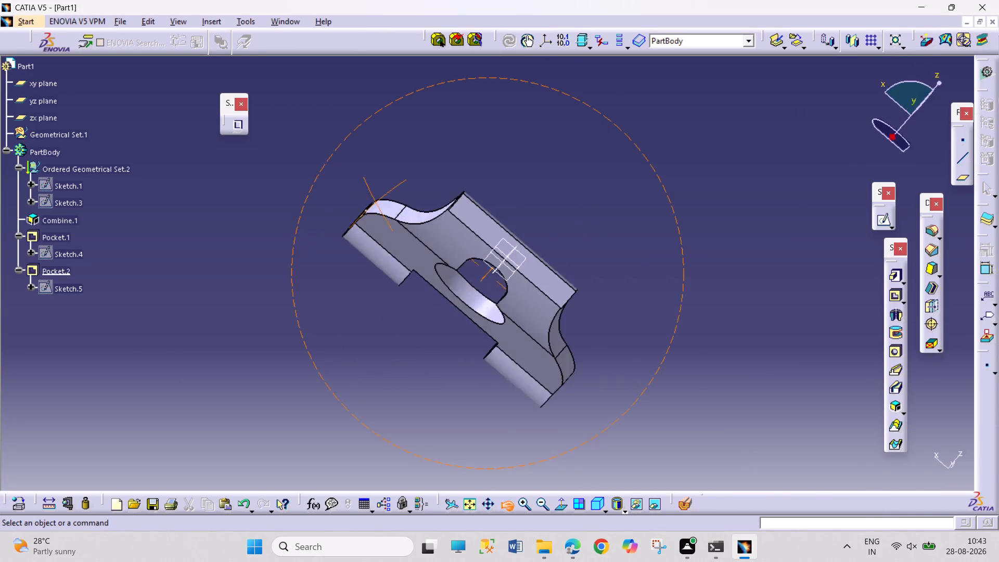
left_click_drag(405, 212, 531, 413)
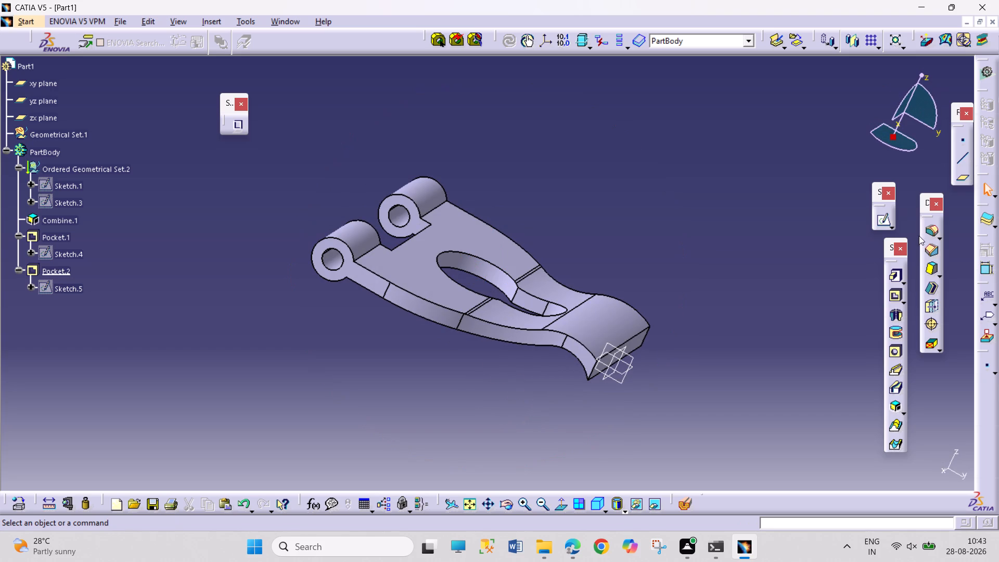
Round one short corner edge at the hook's free end with a 3 mm edge fillet.
left_click(929, 233)
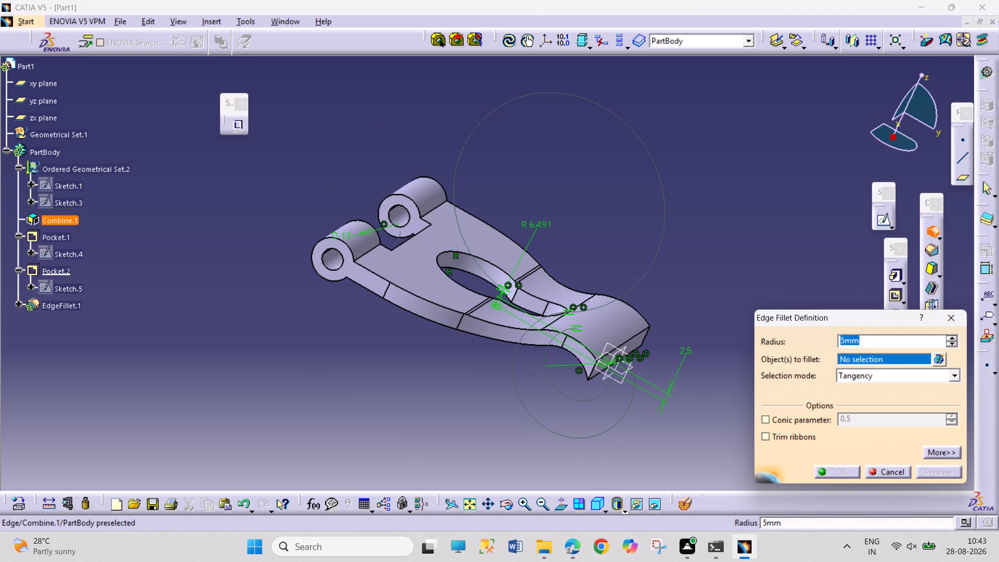
left_click(591, 373)
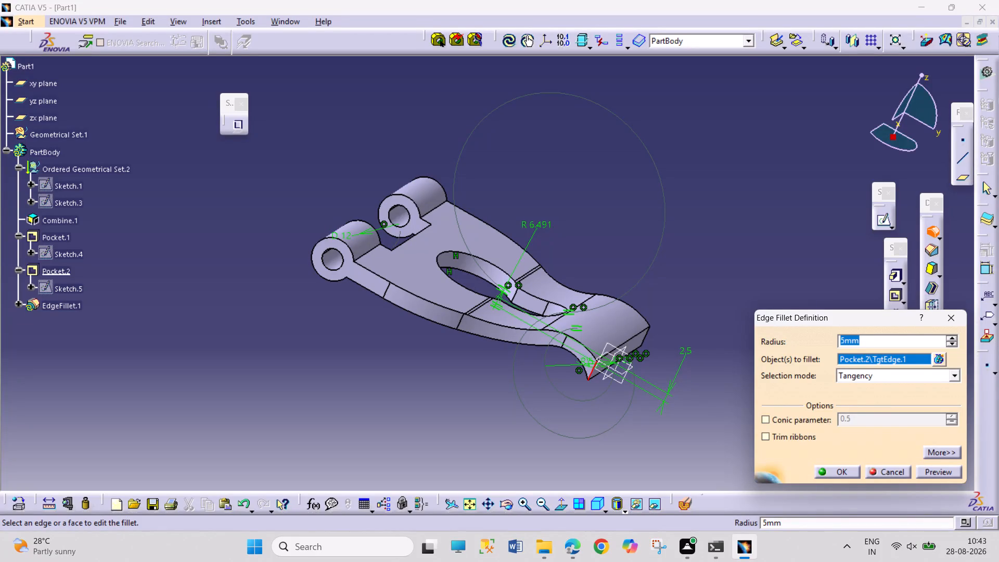
key("3")
key("Return")
left_click(715, 439)
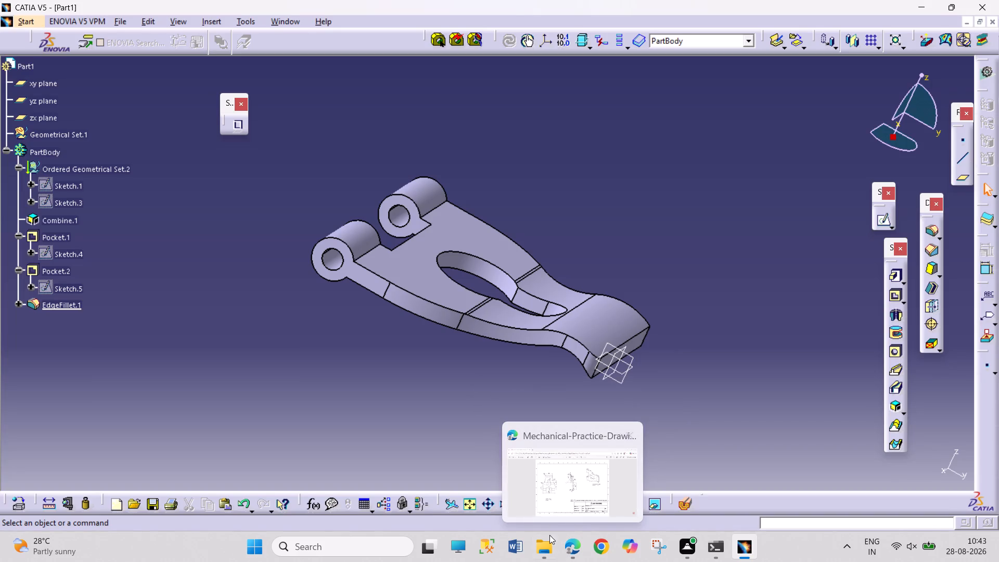
Round the opposite short corner edge at the hook's free end with a 3 mm edge fillet and set an isometric view.
left_click(513, 503)
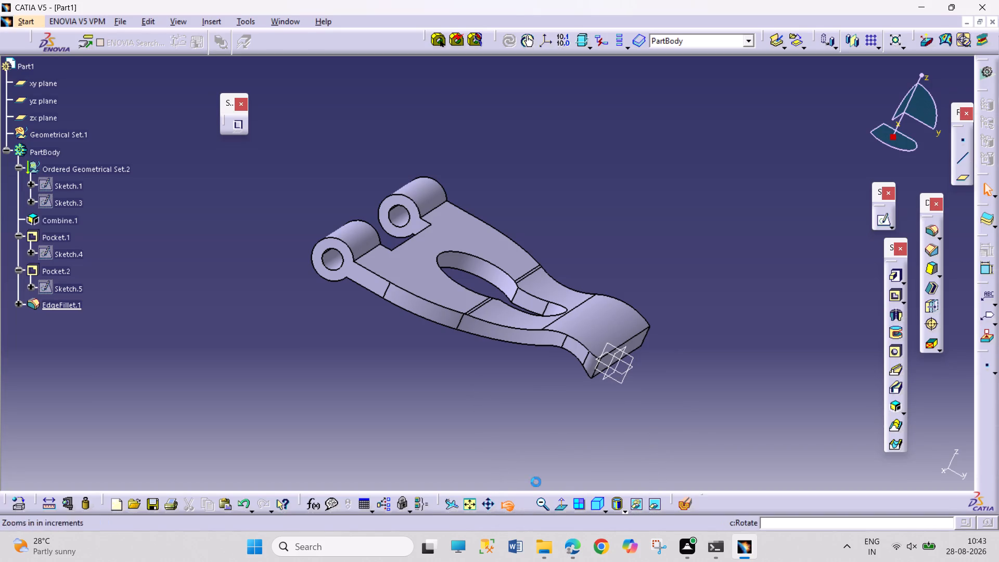
left_click_drag(635, 417, 388, 323)
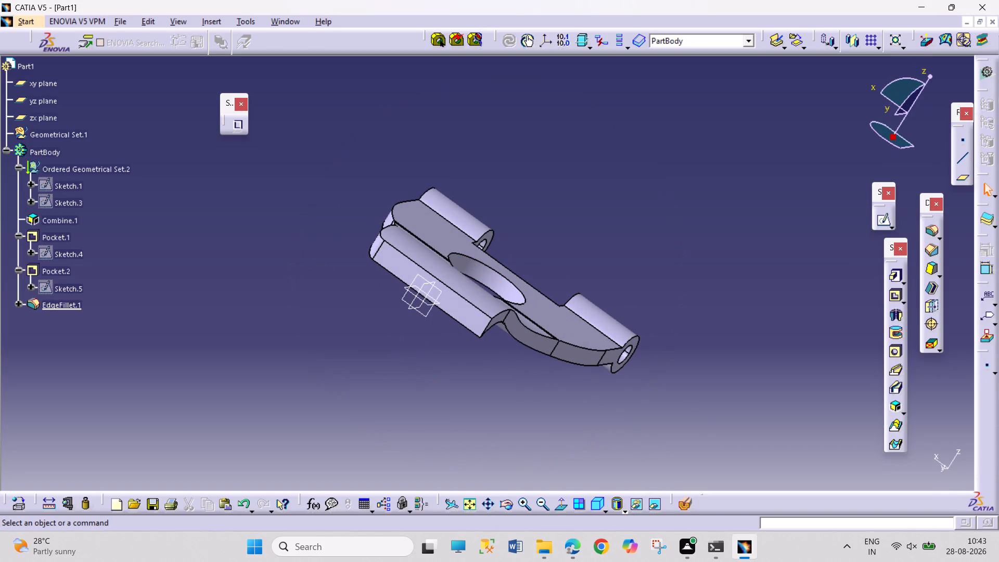
left_click(924, 235)
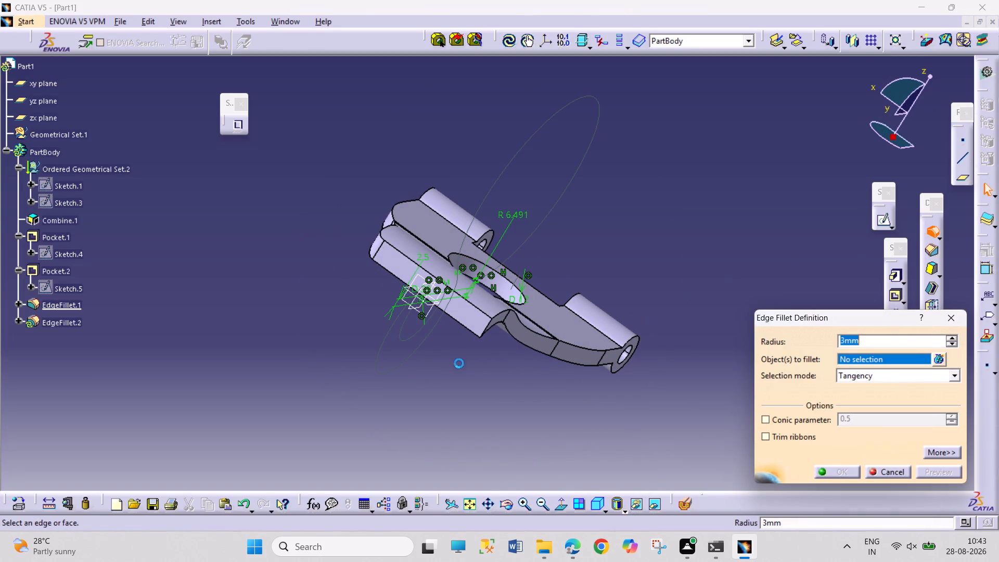
left_click(485, 331)
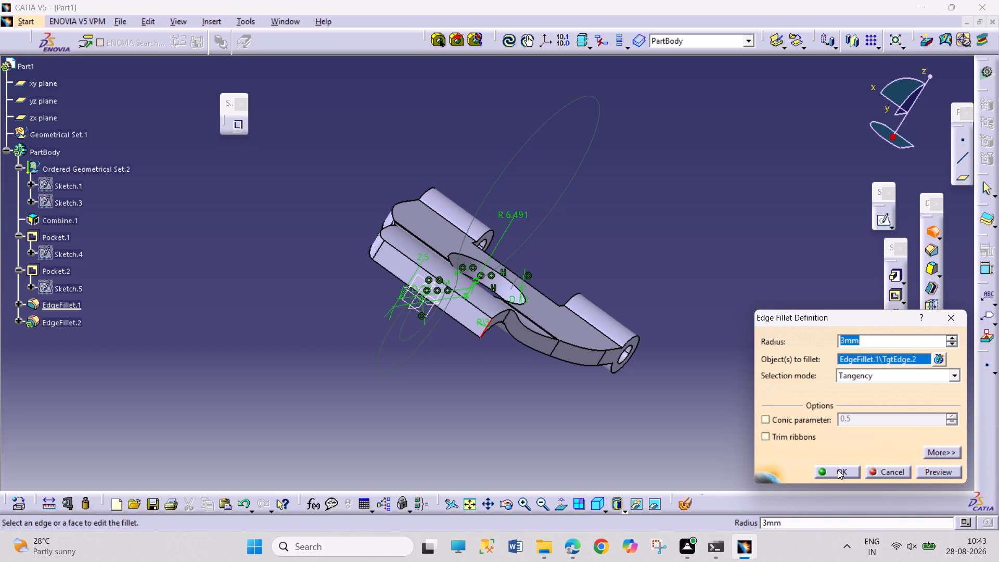
left_click(838, 470)
left_click(608, 378)
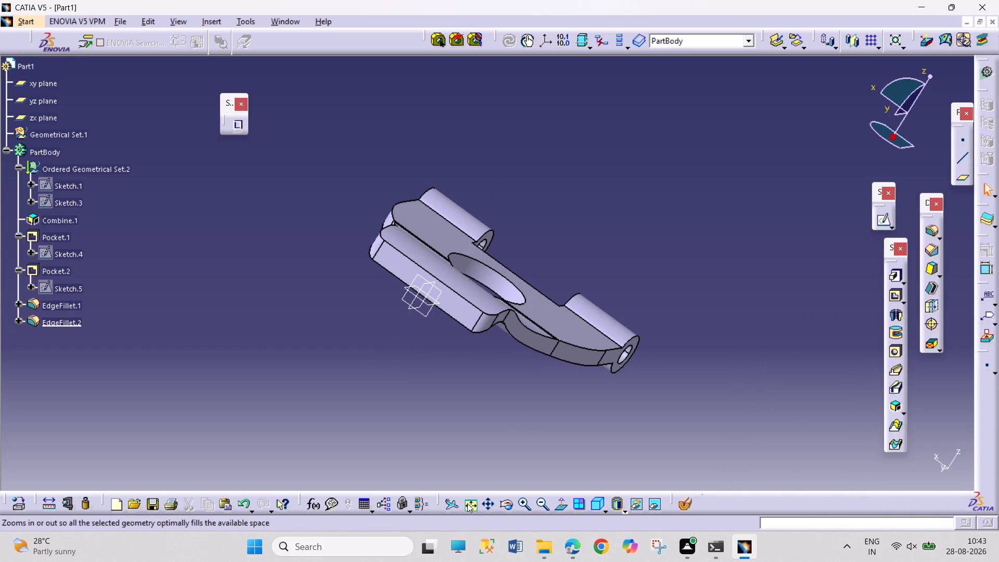
left_click(470, 503)
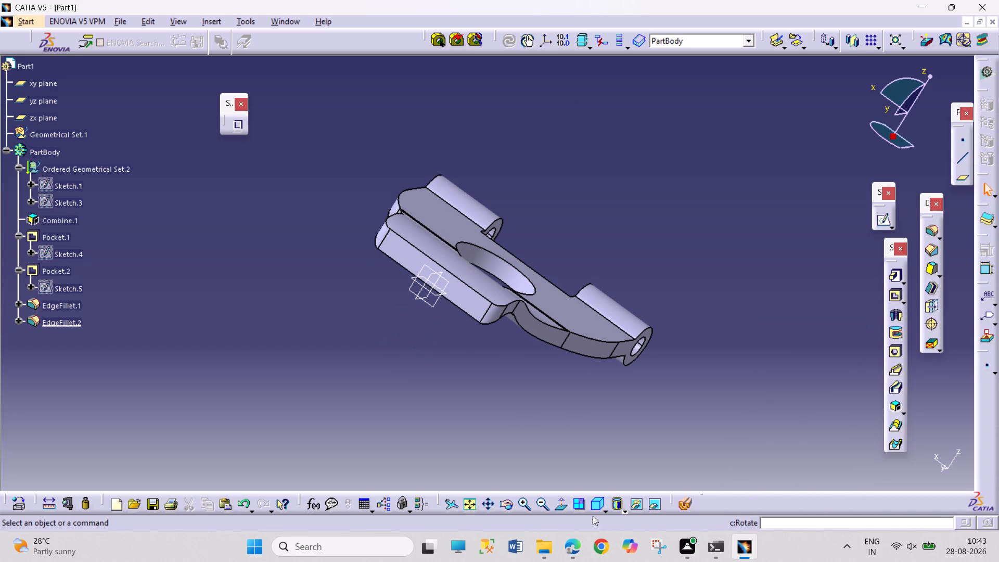
left_click(598, 502)
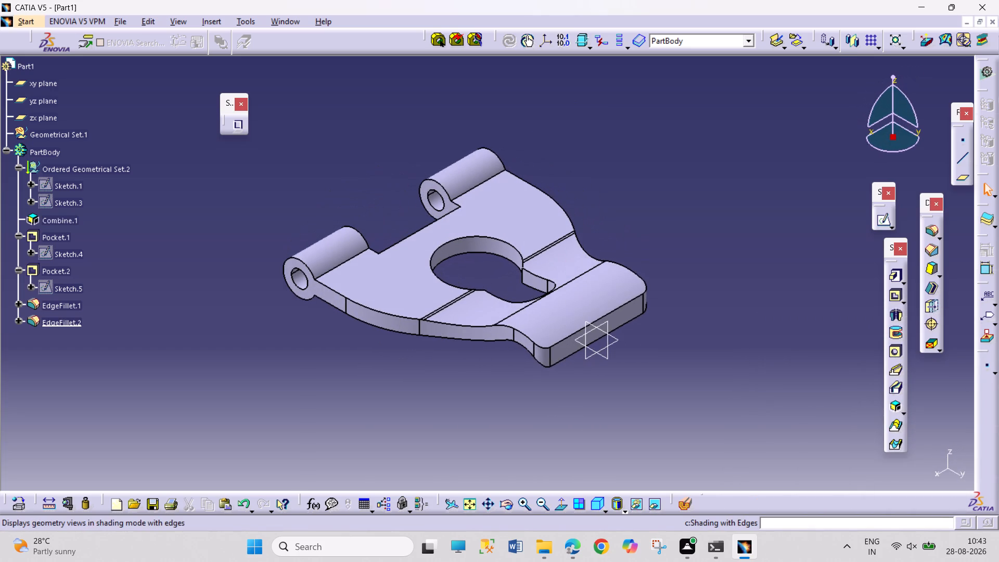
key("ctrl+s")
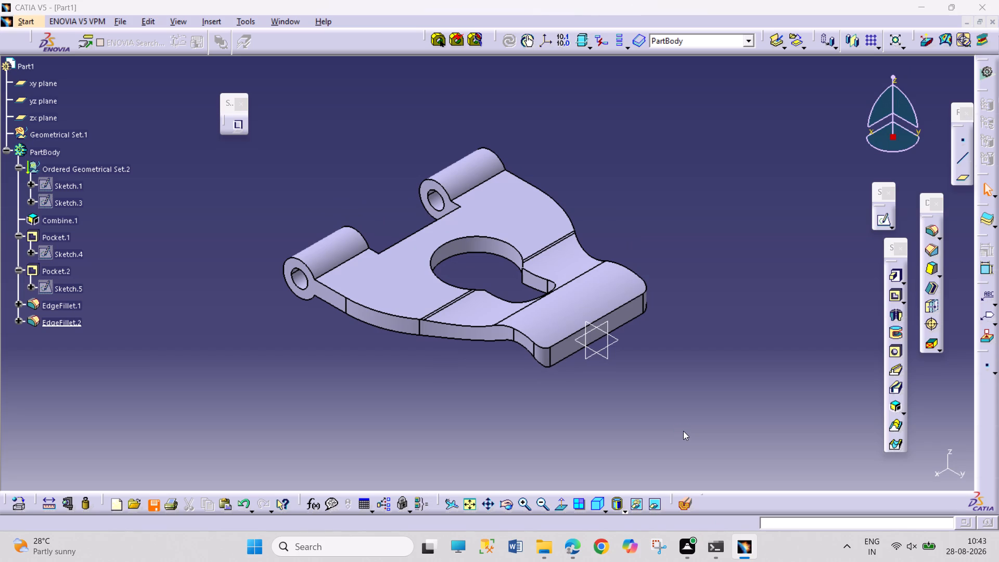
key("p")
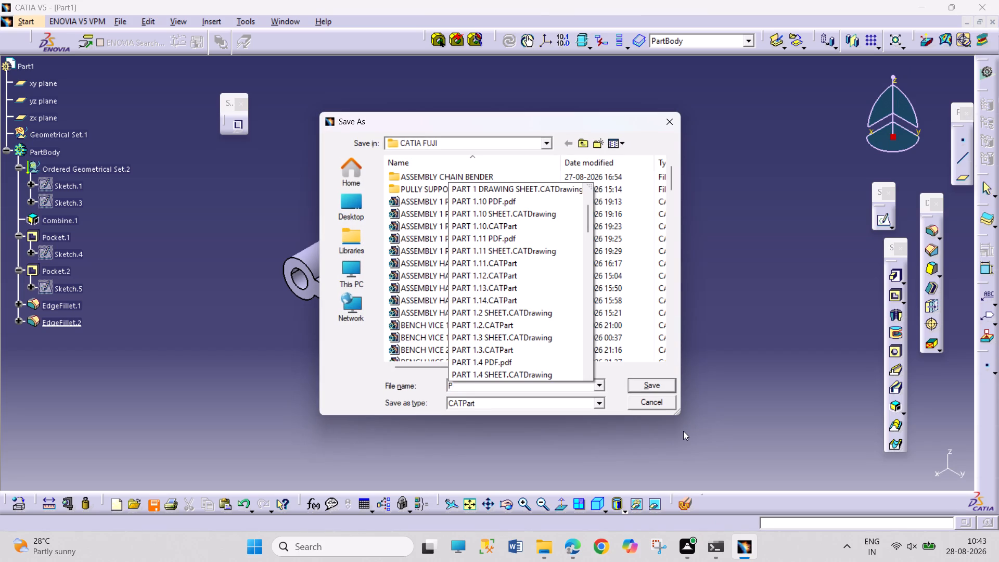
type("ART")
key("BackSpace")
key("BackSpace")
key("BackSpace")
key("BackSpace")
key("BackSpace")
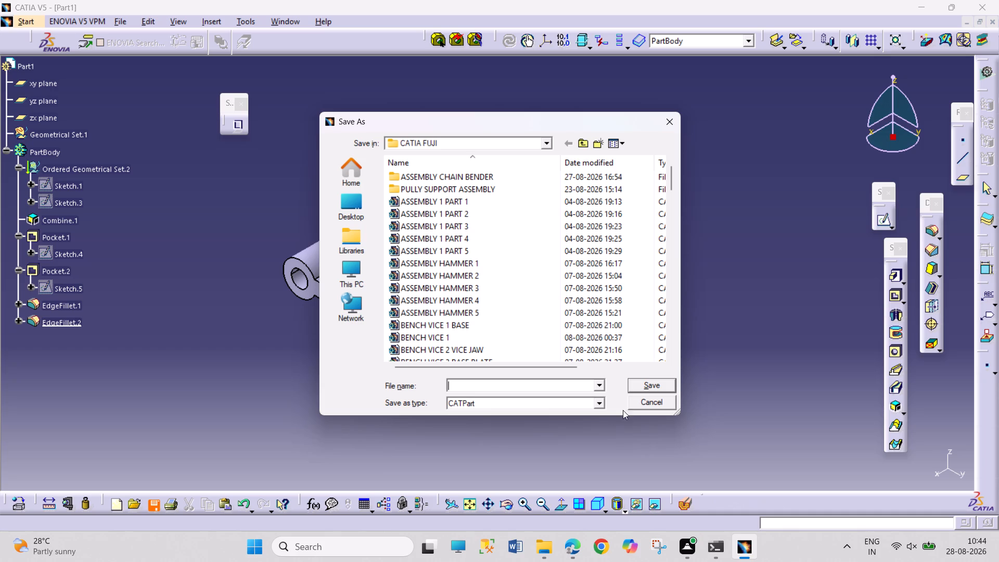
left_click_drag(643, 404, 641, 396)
Stop the macro recording of the bracket modelling session.
left_click(246, 19)
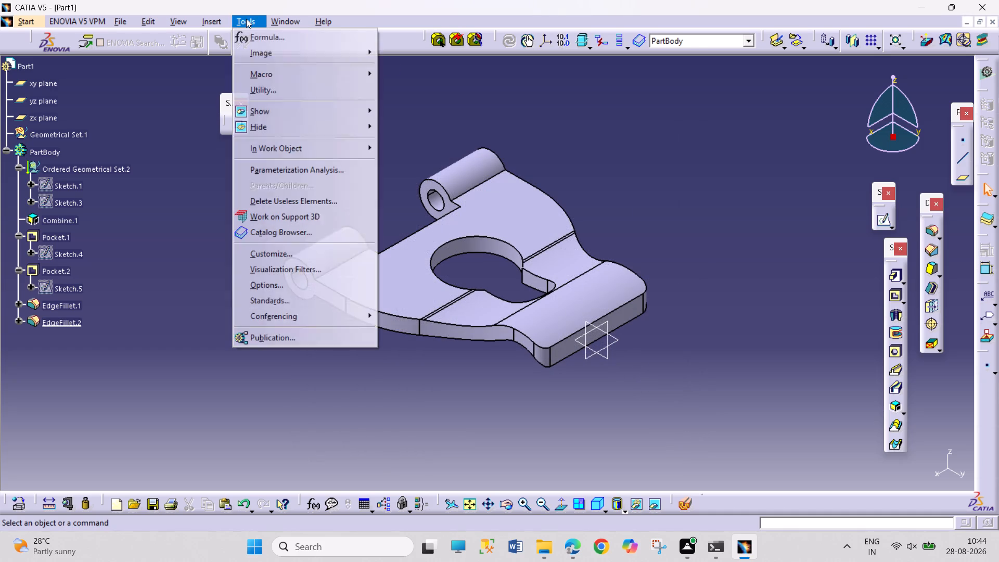
left_click(273, 72)
left_click(385, 103)
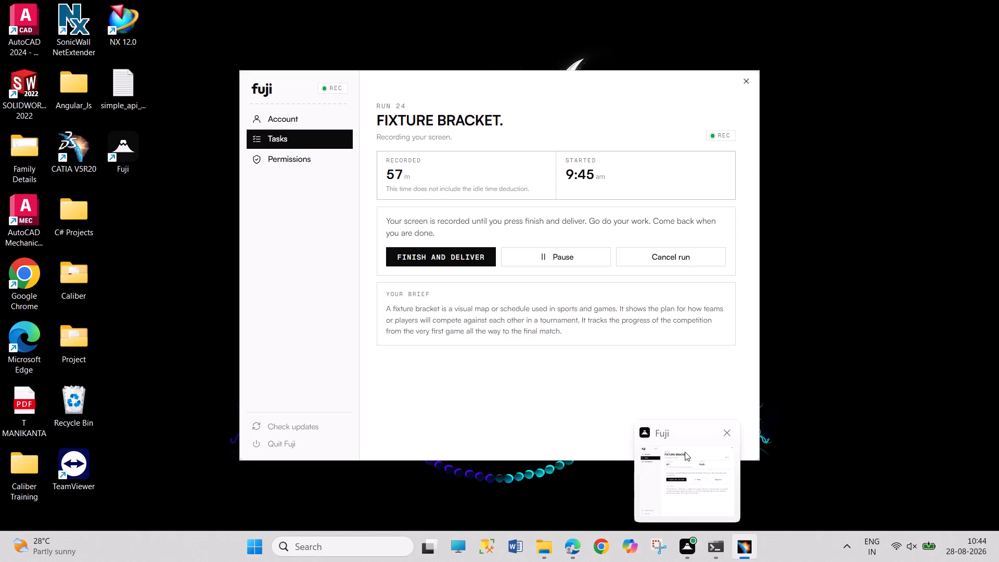
Save the part as FIXTURE BRACKET in the CATIA FUJI folder, as a CATPart.
right_click(588, 399)
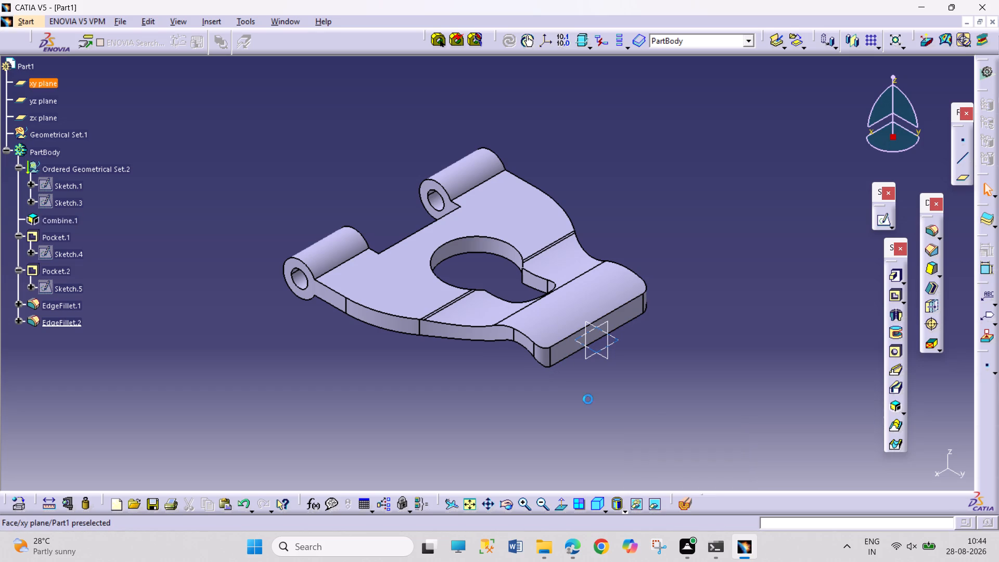
key("ctrl+s")
key("f")
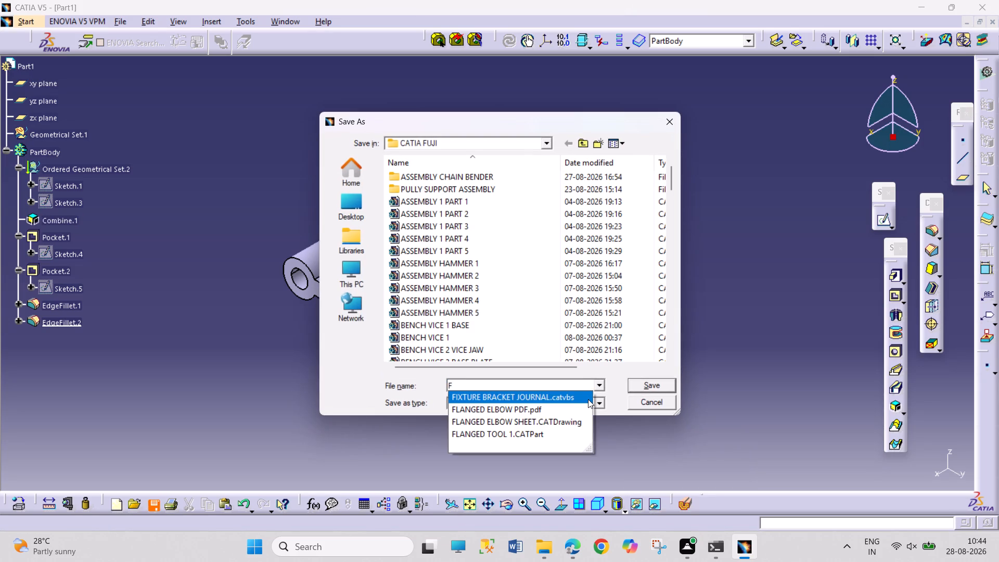
type("IXTURE BRACKET")
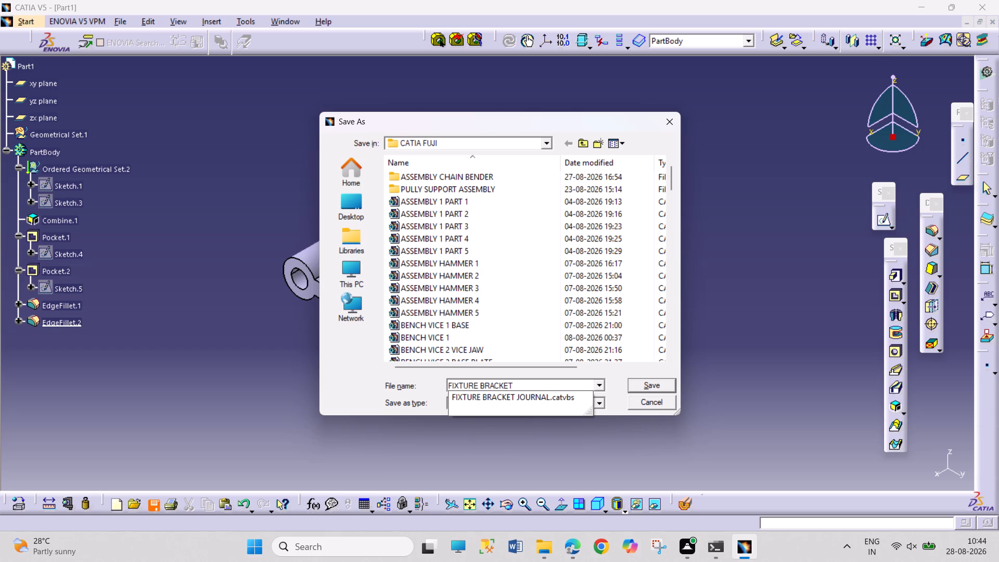
key("Return")
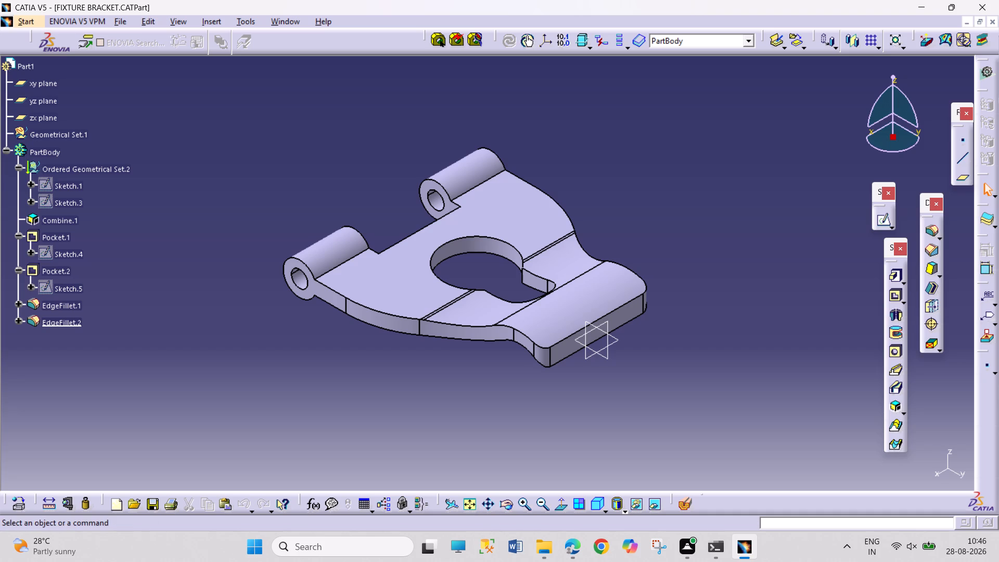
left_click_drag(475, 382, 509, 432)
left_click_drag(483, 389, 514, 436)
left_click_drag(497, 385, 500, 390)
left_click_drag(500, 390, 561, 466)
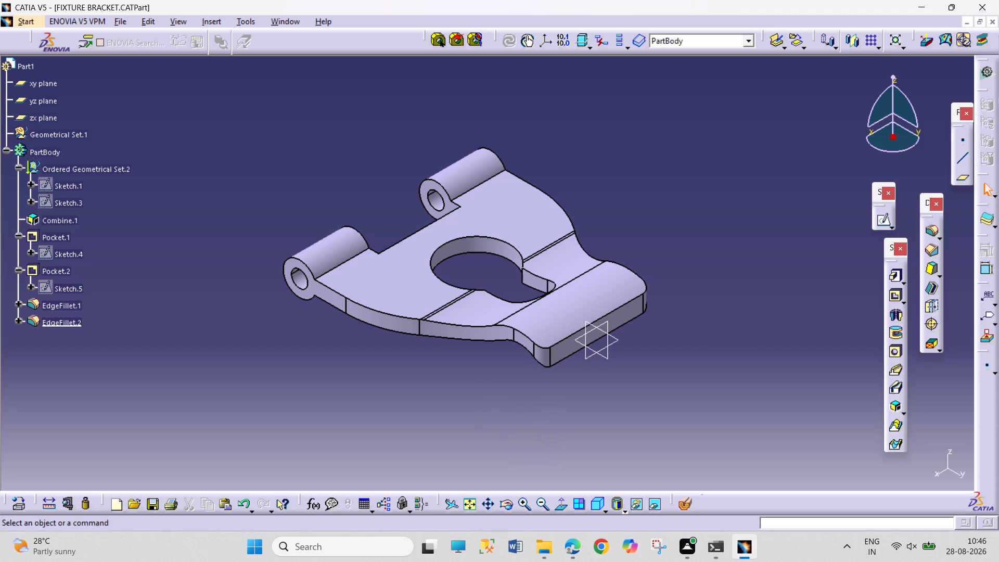